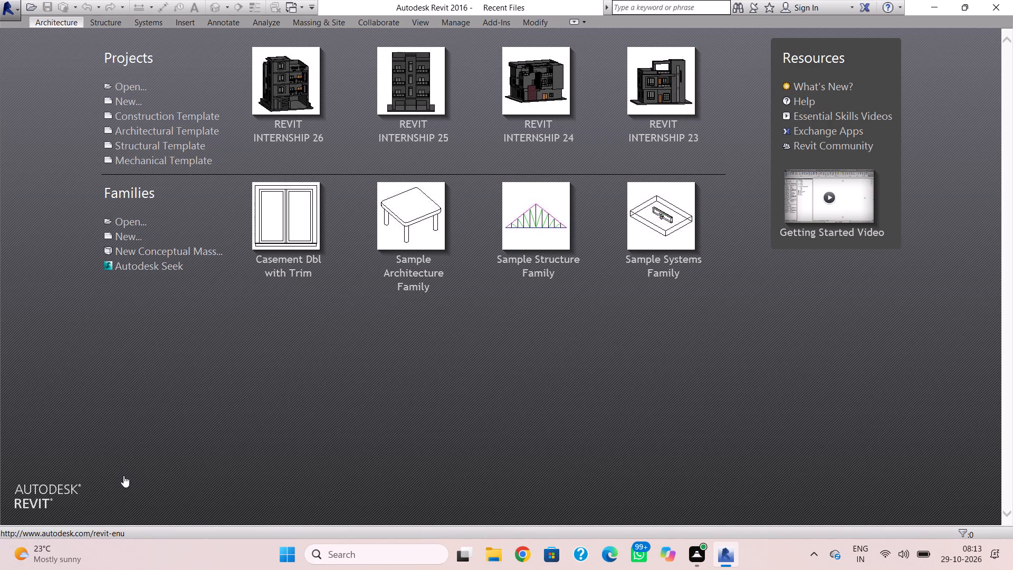
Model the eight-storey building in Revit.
Start a new project from the Architectural Template.
double_click(208, 127)
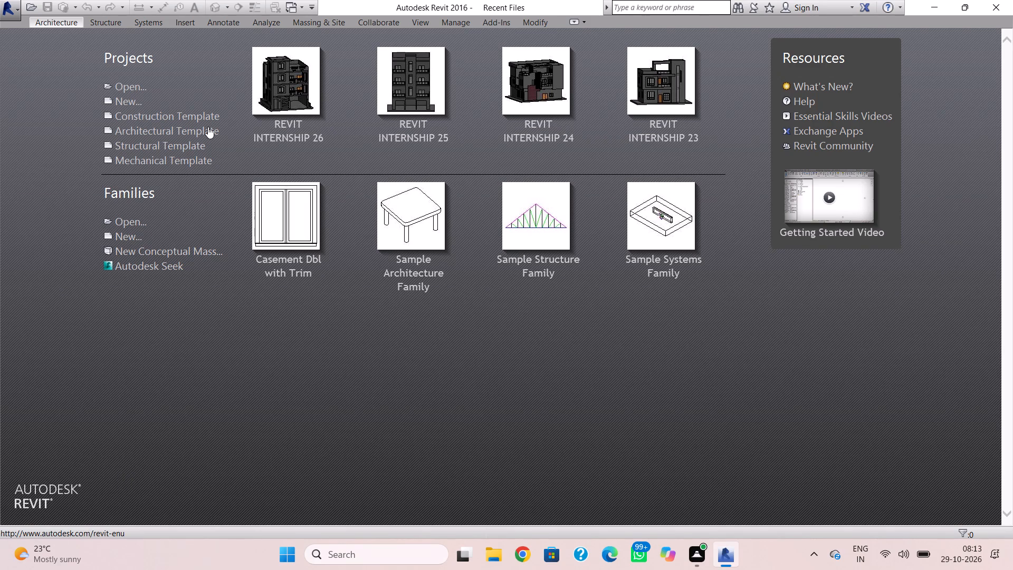
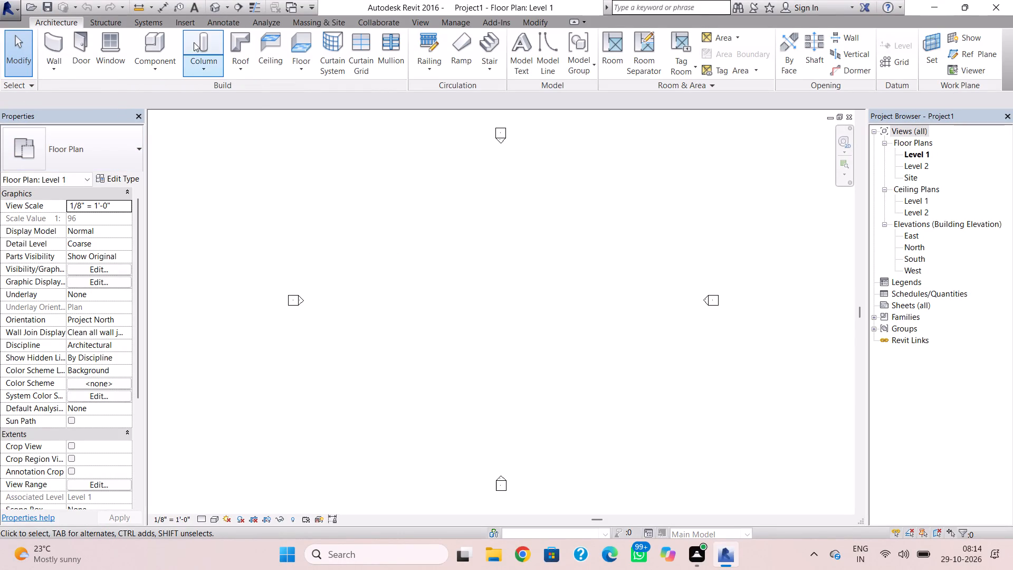
Draw a rectangle of Generic - 8" walls on Level 1, about 32' by 24', with an unconnected height of 12'.
left_click(52, 39)
left_click(87, 142)
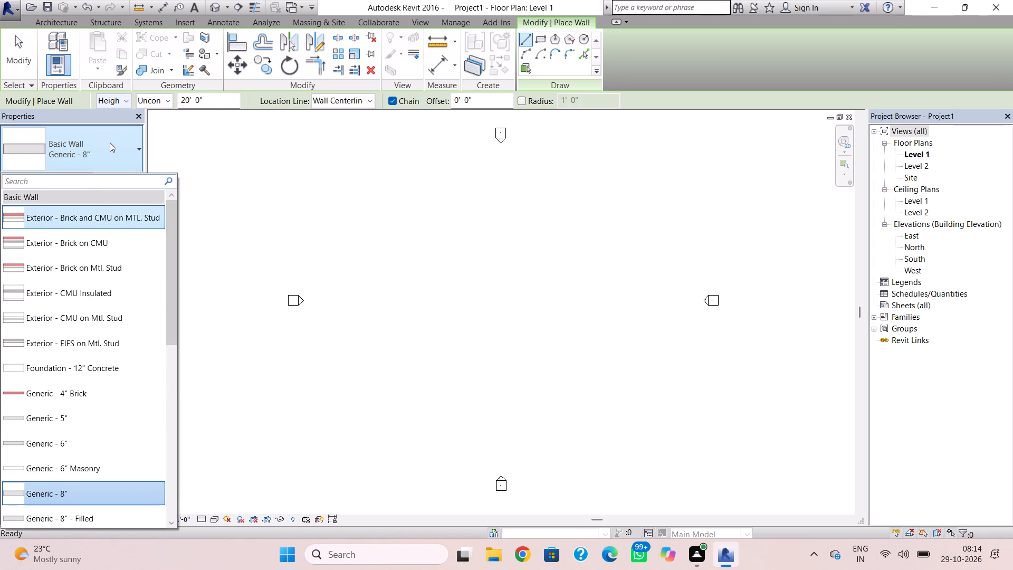
left_click(106, 145)
left_click(120, 283)
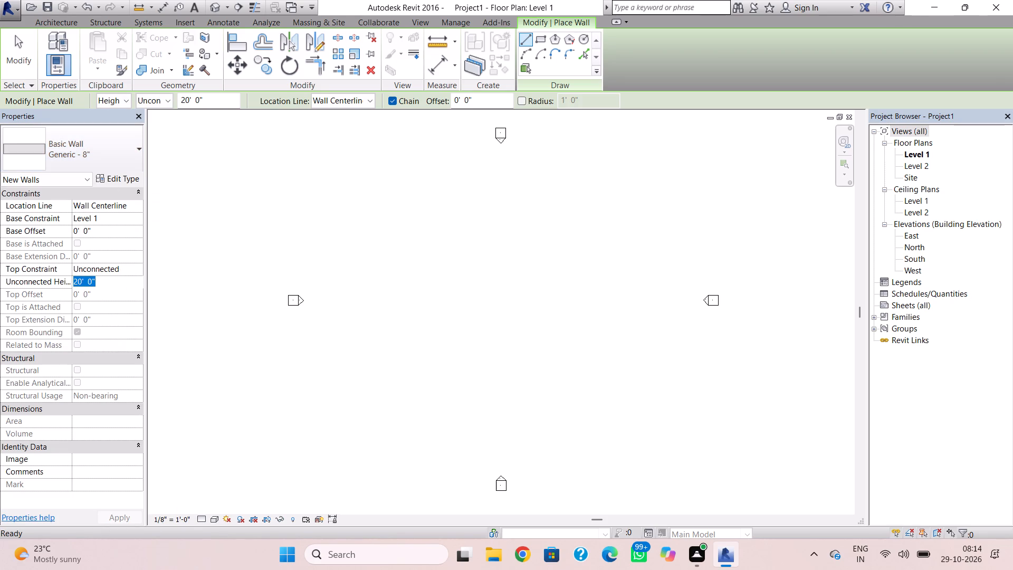
type("12'")
key("Return")
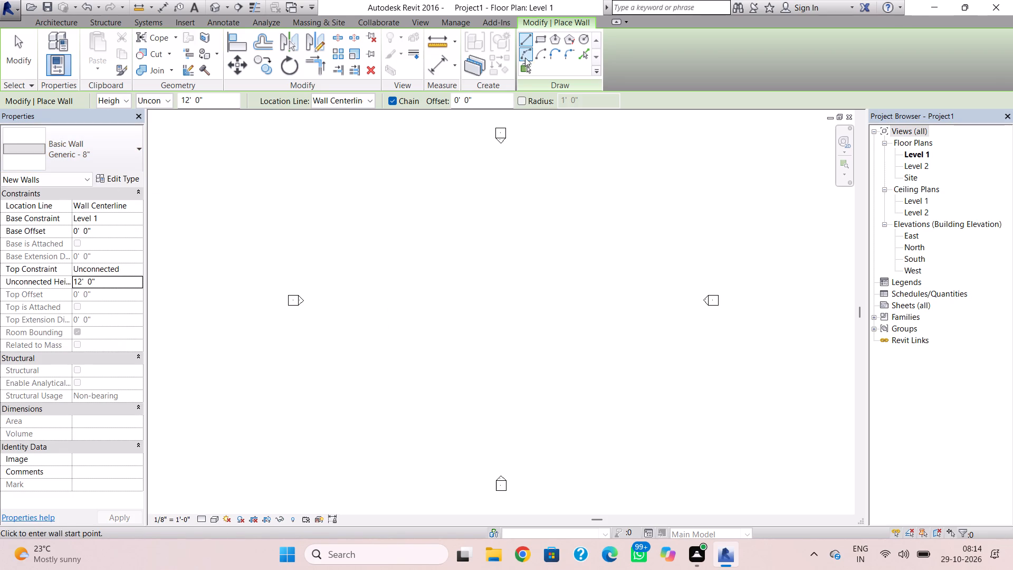
left_click_drag(537, 42, 540, 47)
left_click(390, 231)
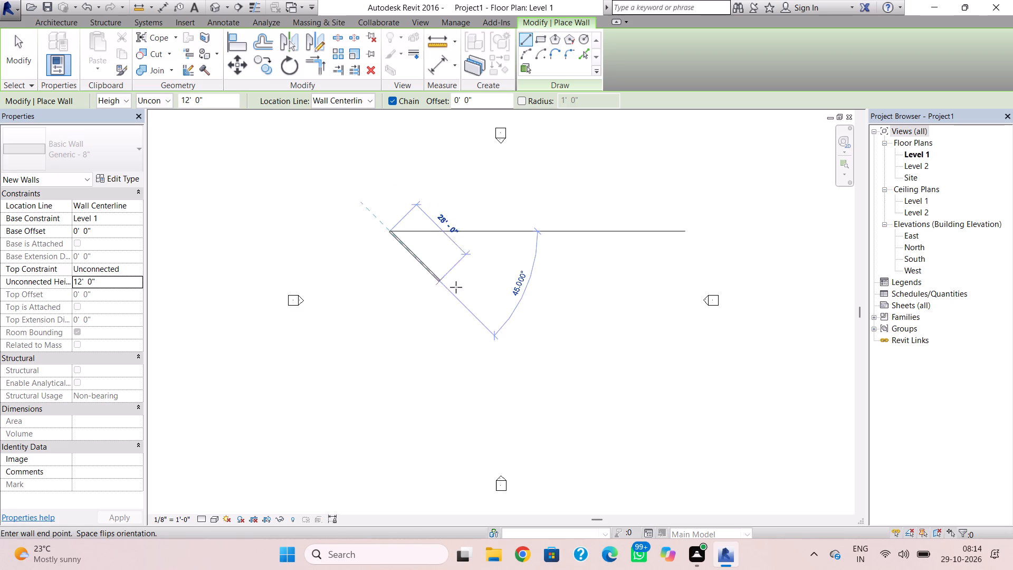
left_click(544, 42)
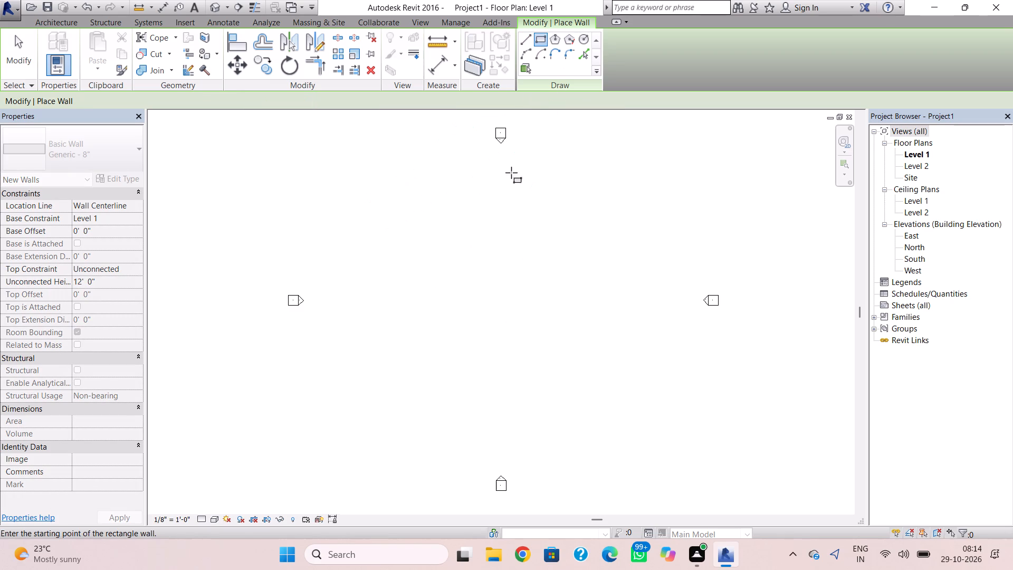
left_click(400, 229)
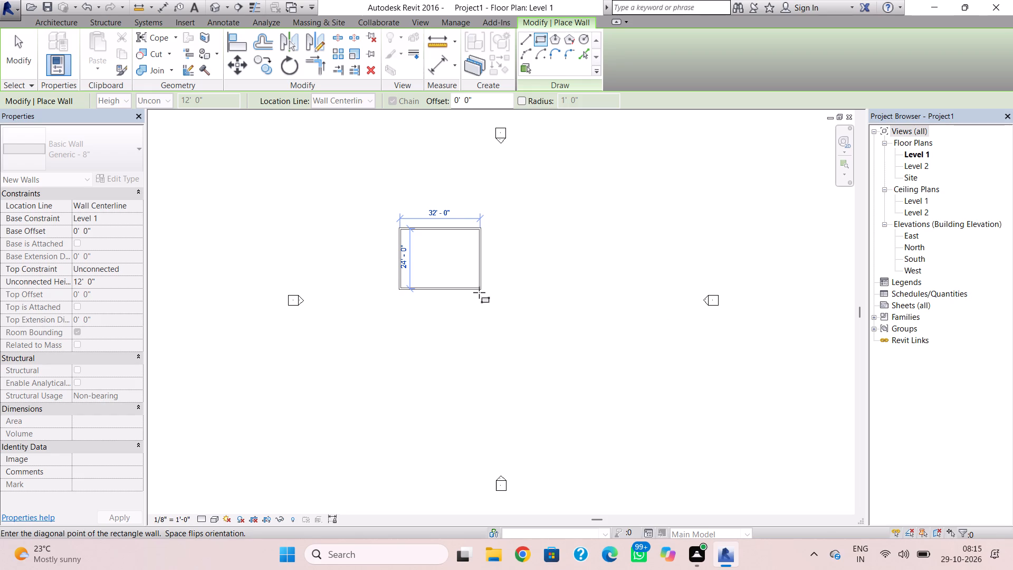
left_click(479, 292)
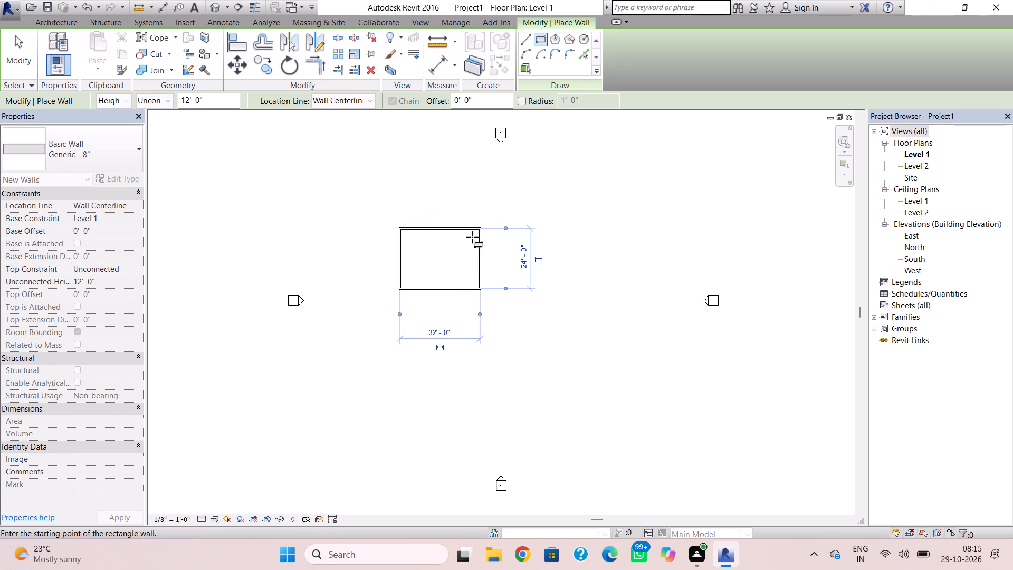
Sketch a rectangular boundary about 52' by 40' around the walls for a Generic - 12" floor on Level 1.
left_click(60, 21)
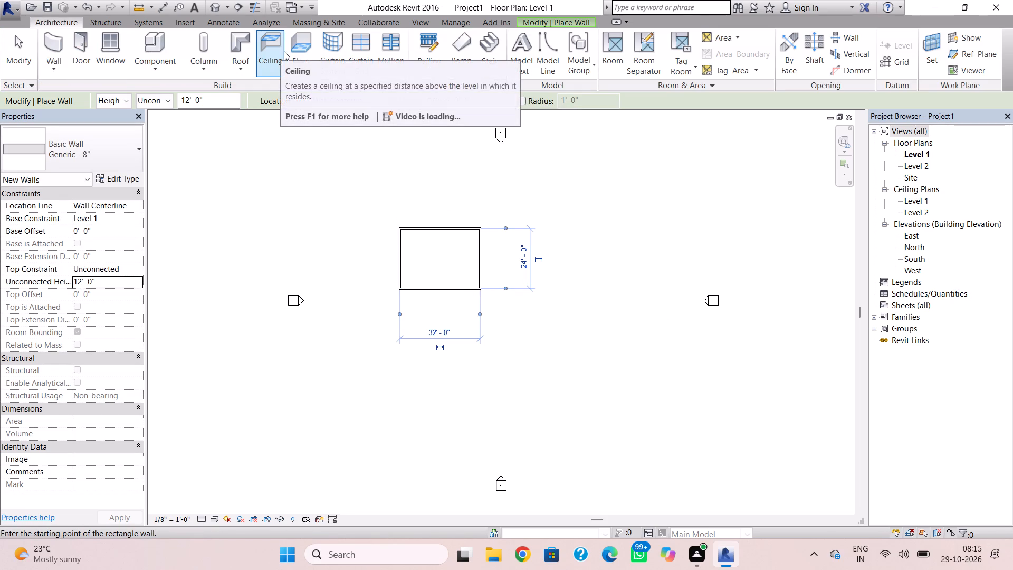
left_click(296, 56)
left_click(294, 49)
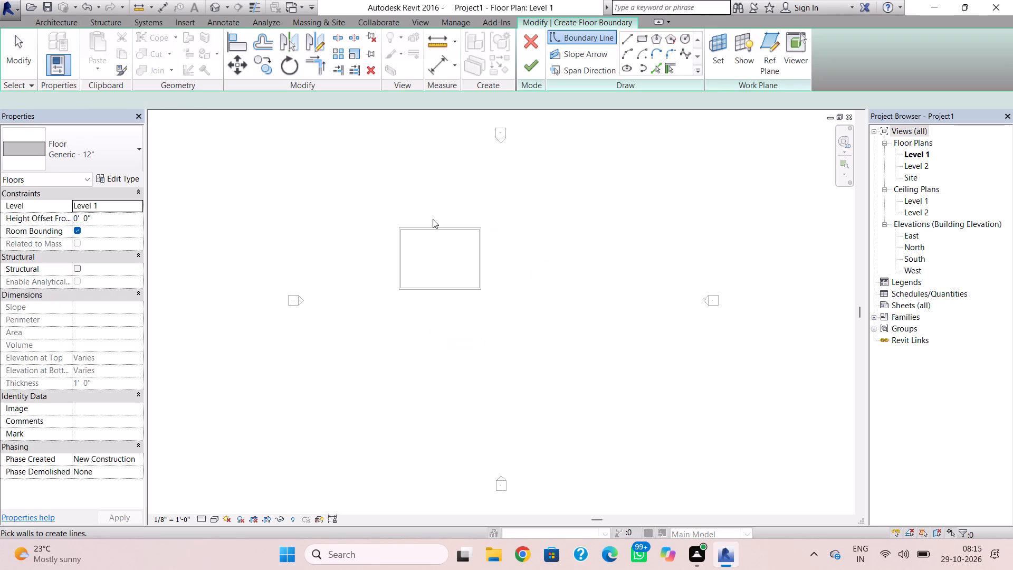
left_click(635, 37)
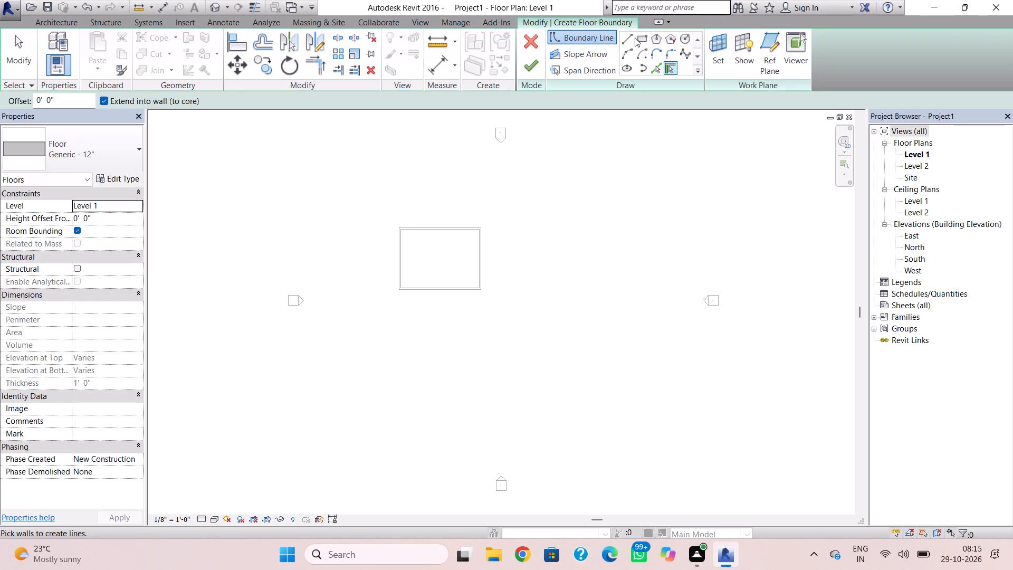
left_click(636, 40)
left_click(385, 220)
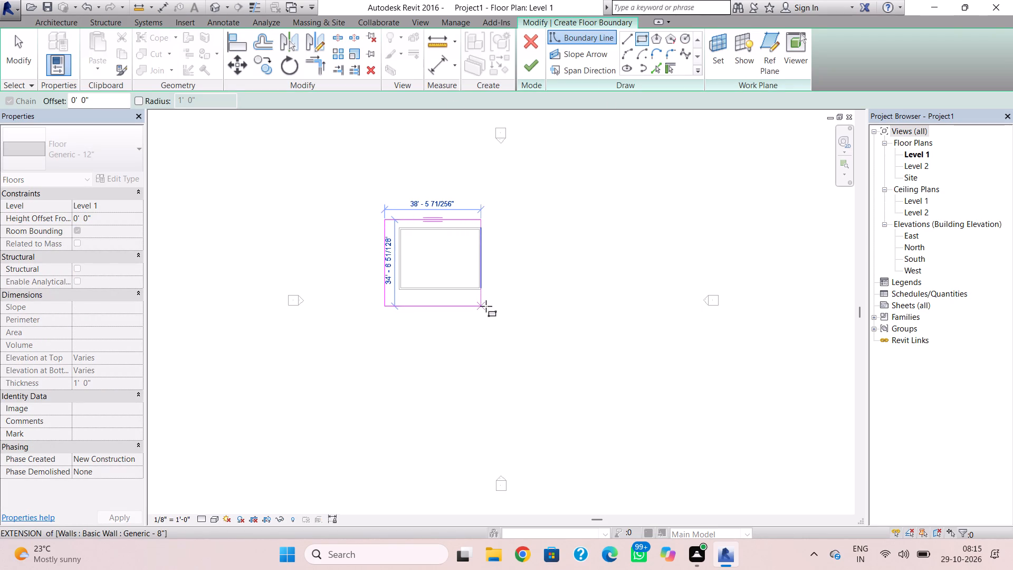
left_click(513, 321)
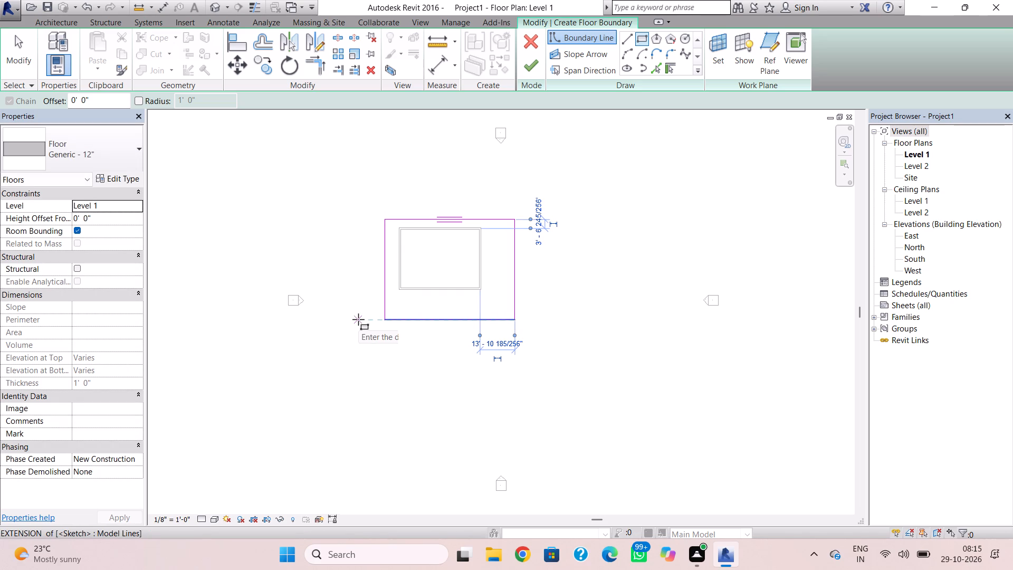
key("Escape")
key("Escape")
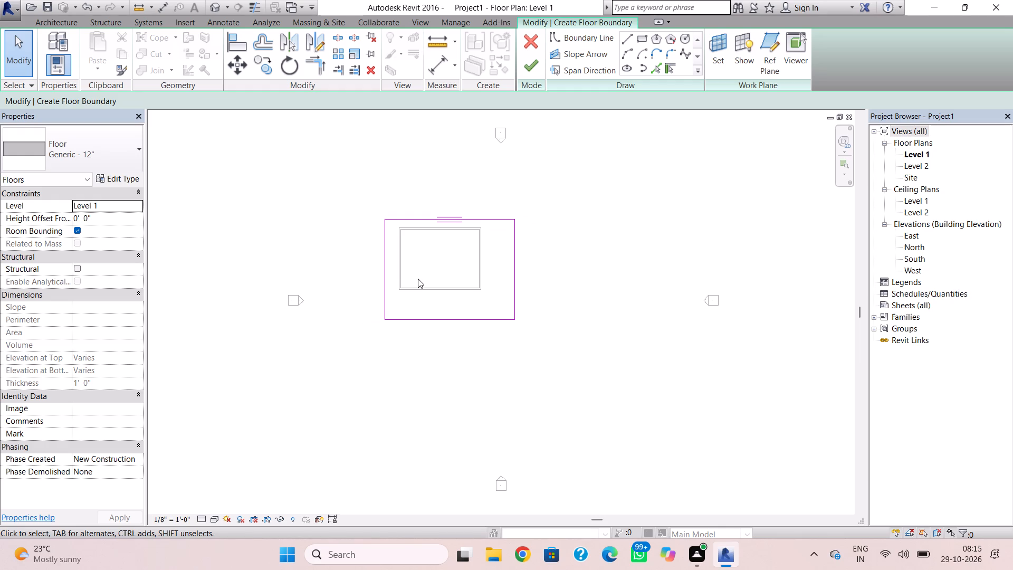
Nudge the floor boundary's west and north lines about 5' outward each and finish the floor.
left_click(385, 284)
key("Left")
key("Left")
key("Left")
key("Left")
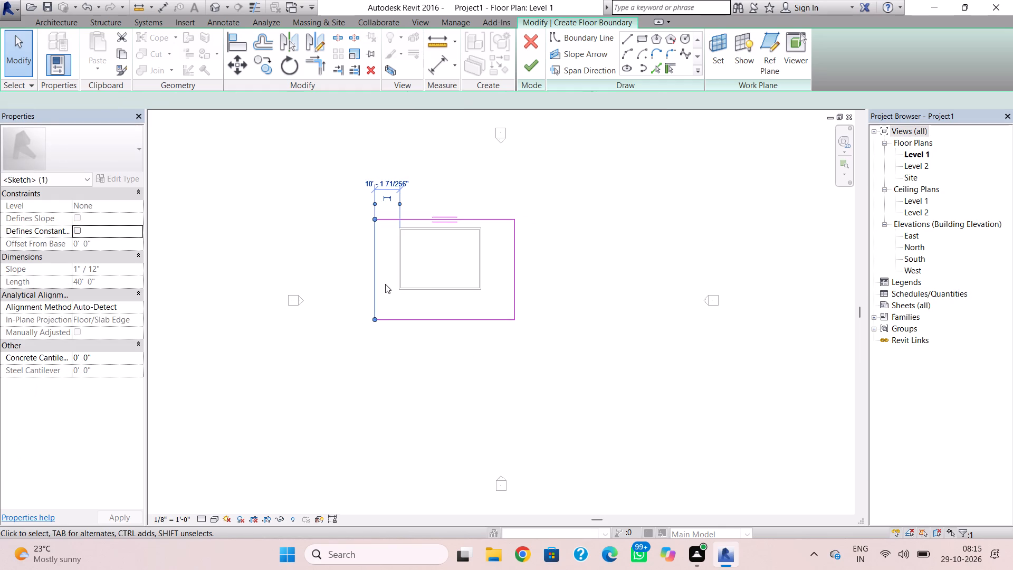
key("Left")
left_click(494, 220)
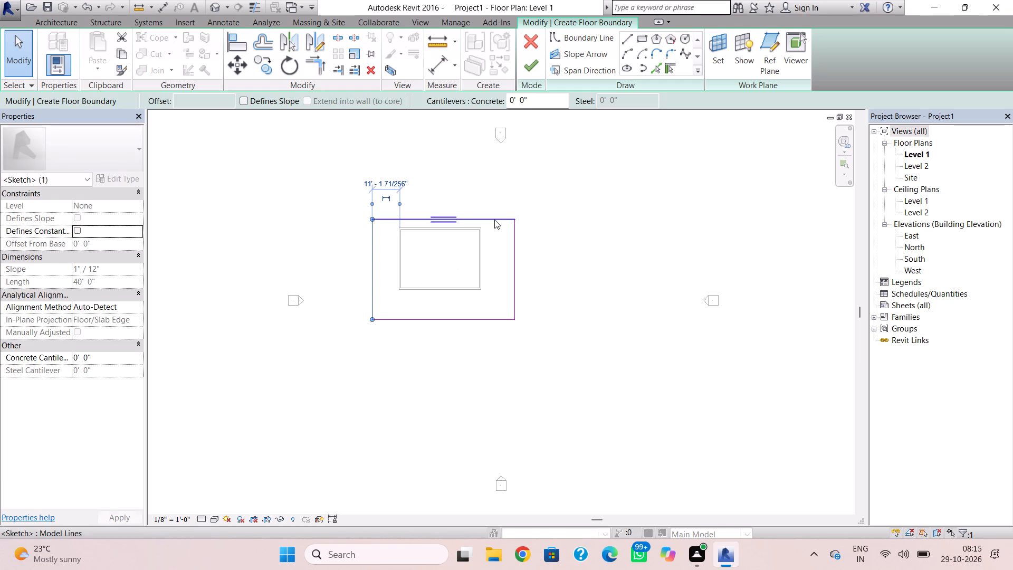
key("Up")
key("Up")
key("Up")
key("Up")
key("Up")
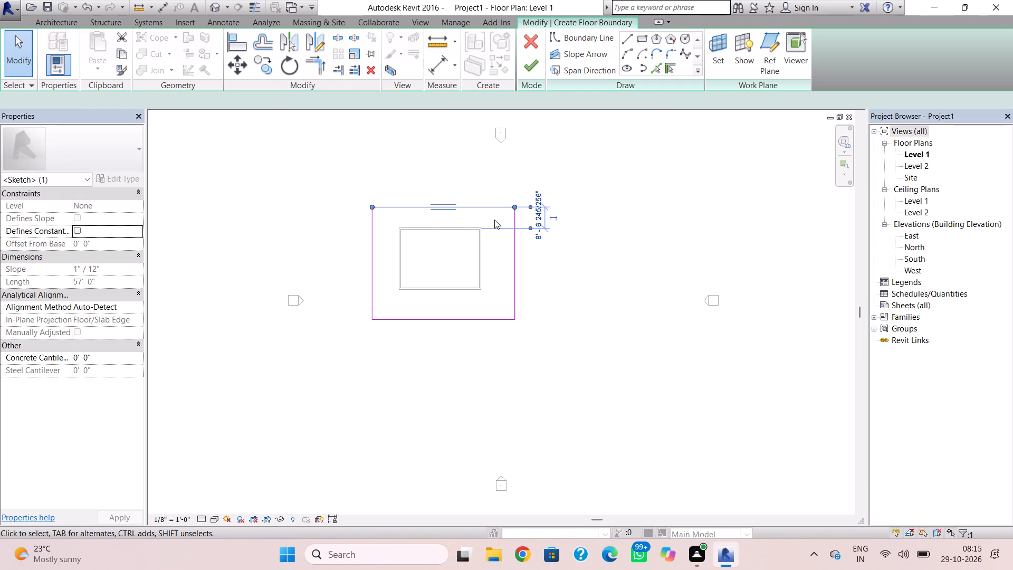
key("Escape")
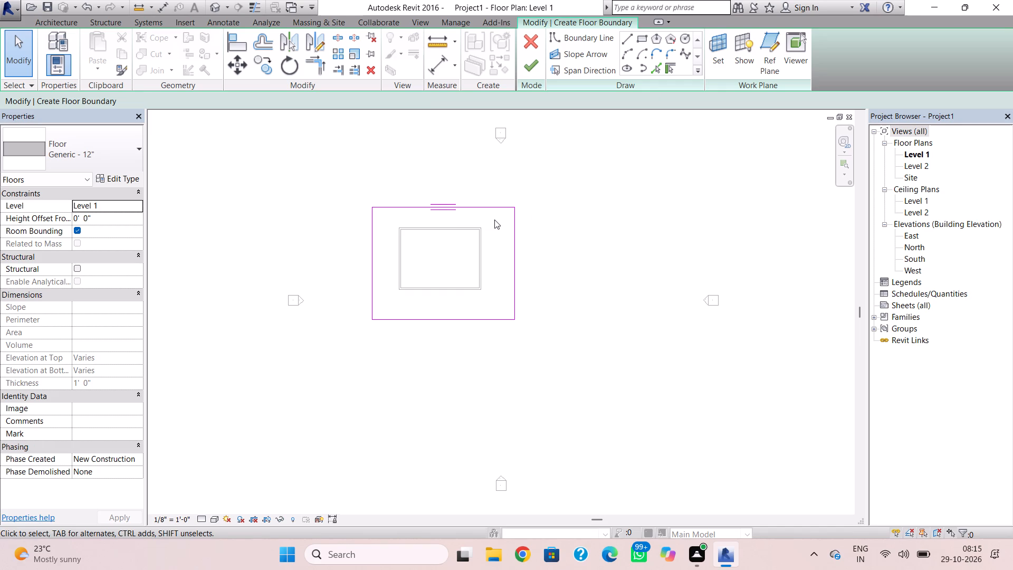
left_click(524, 70)
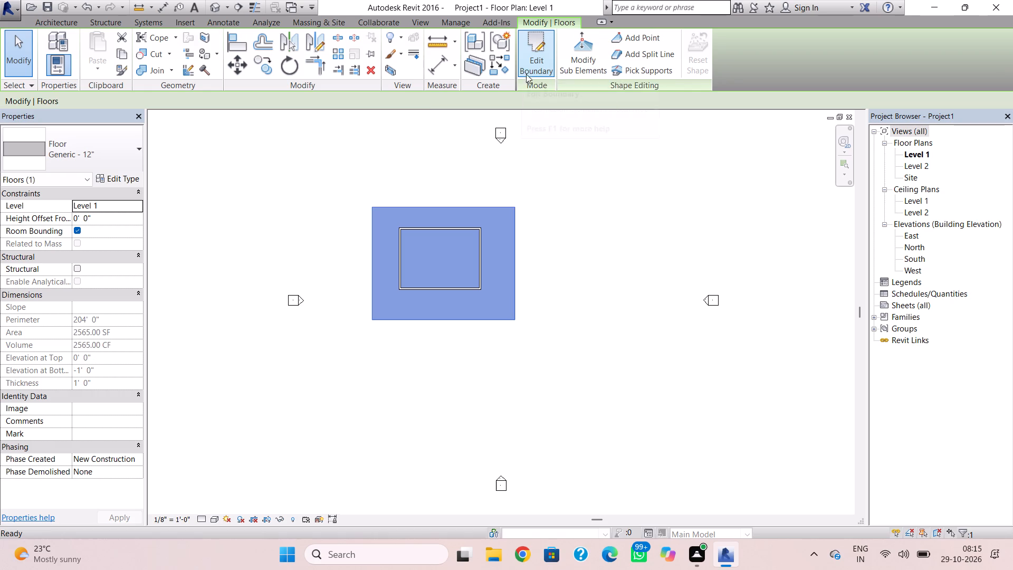
Sketch a non-sloping rectangular footprint about 37' by 26' around the walls for a Generic - 12" roof based on Level 2.
left_click(65, 22)
left_click(235, 35)
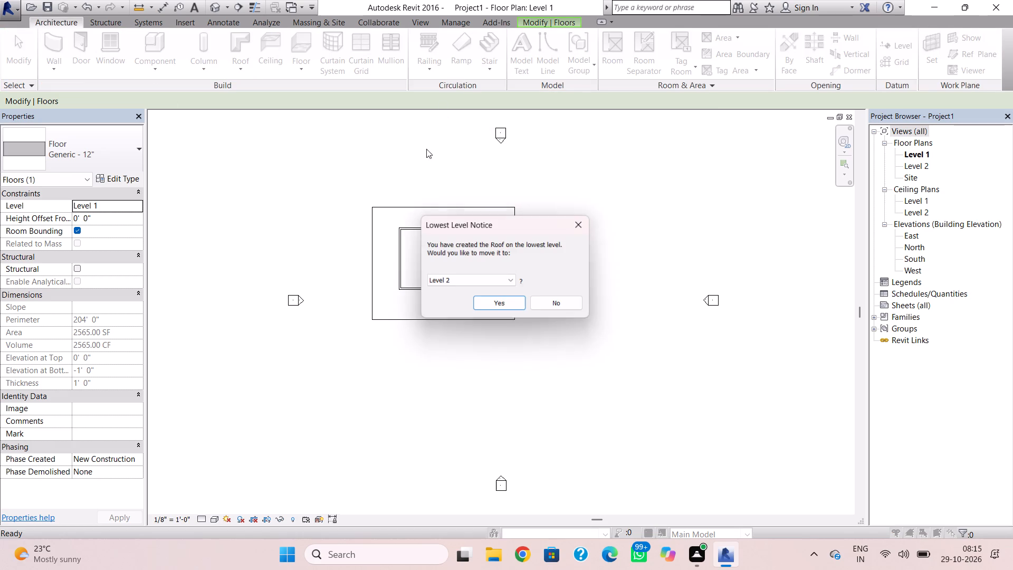
left_click(504, 315)
left_click(504, 310)
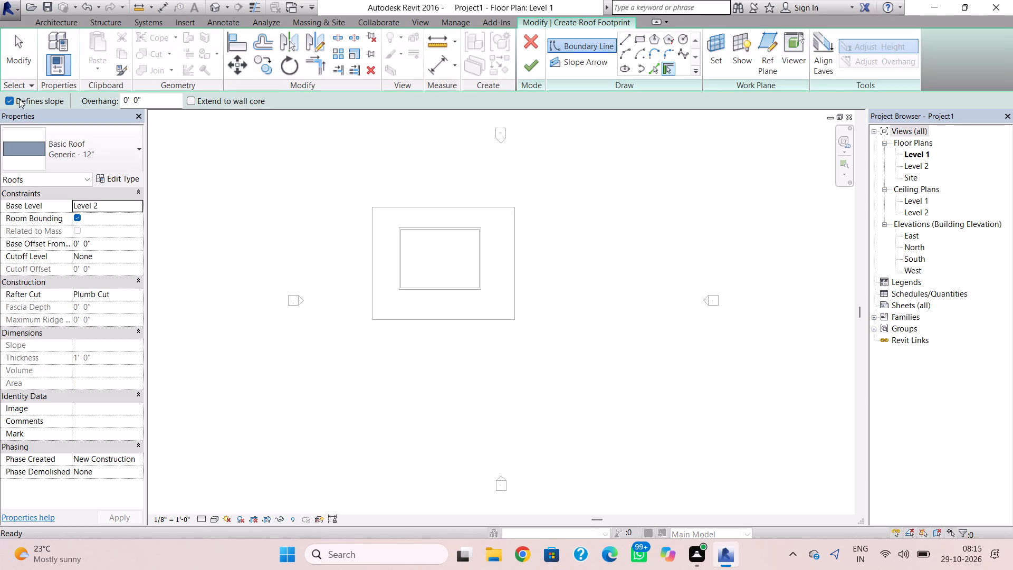
left_click(8, 99)
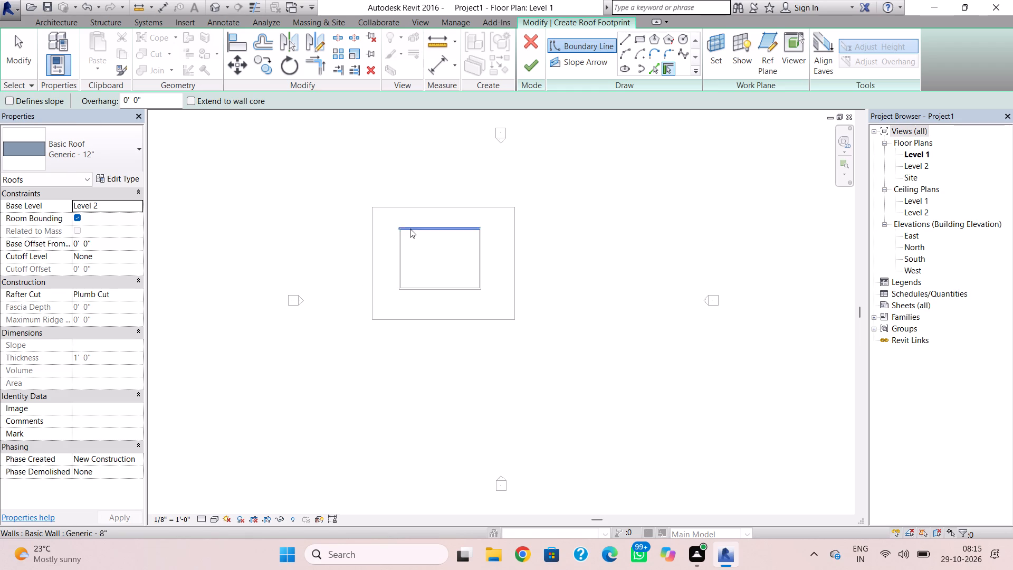
scroll(410, 229, "up", 3)
left_click(639, 44)
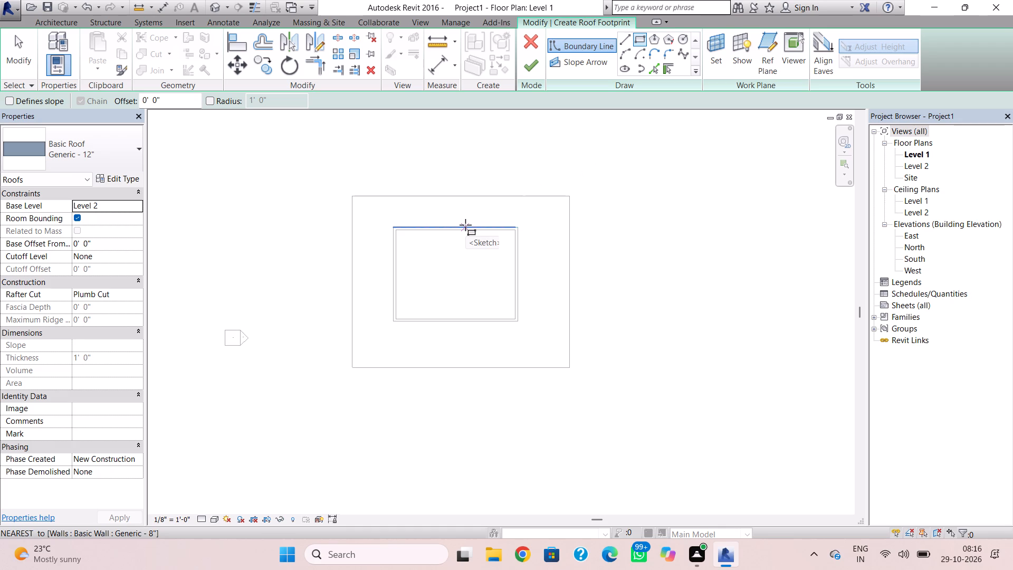
left_click(383, 222)
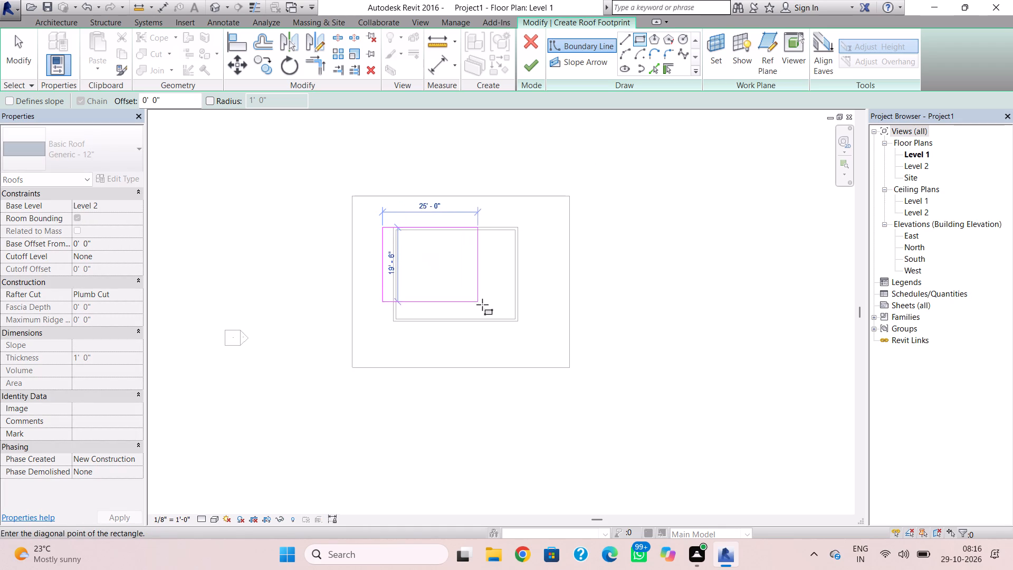
scroll(524, 327, "up", 4)
left_click(520, 327)
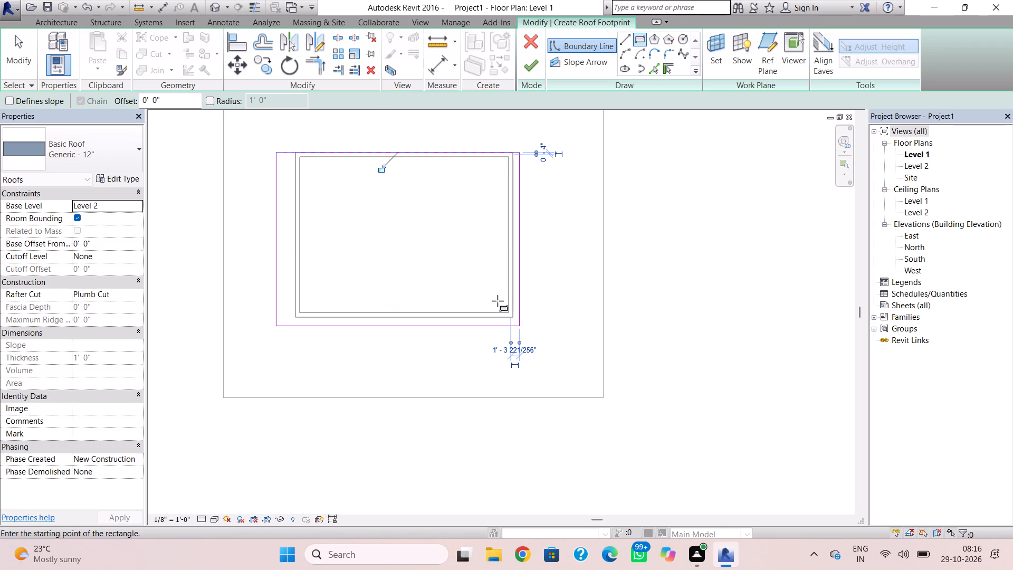
key("Escape")
key("Escape")
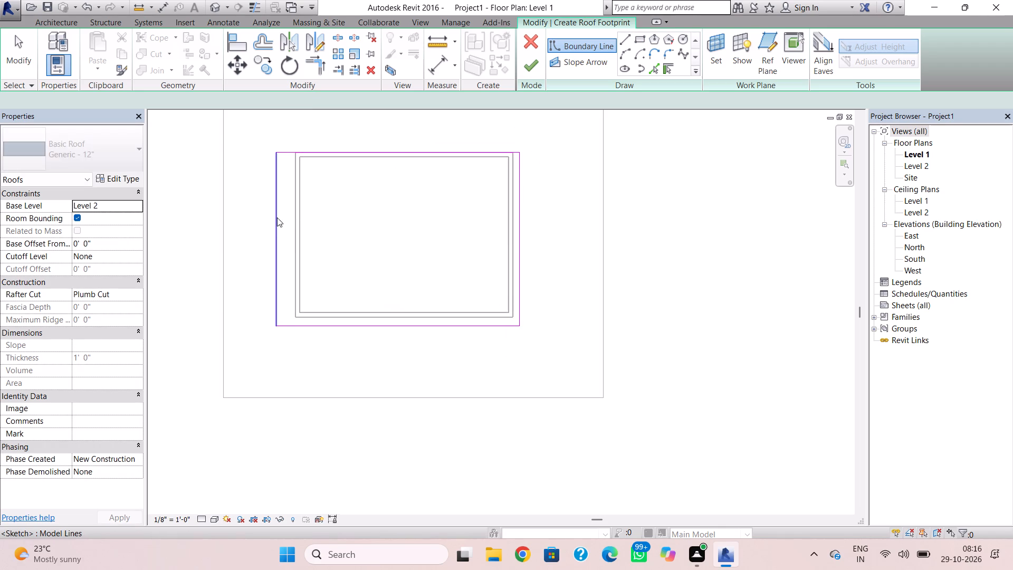
Nudge the roof footprint's west line inward and north line slightly outward, finish the roof and attach the walls to it.
left_click(280, 225)
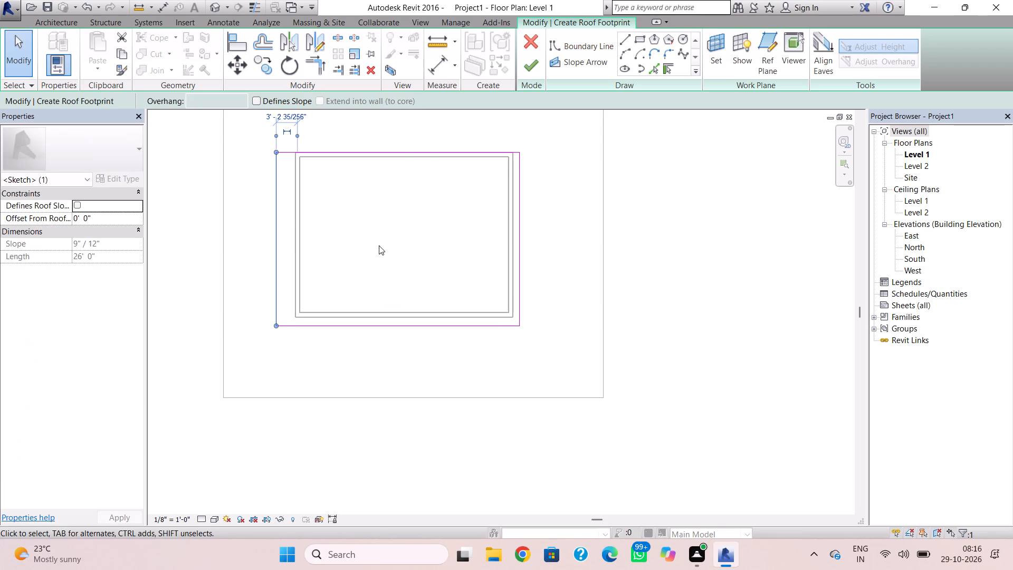
key("Right")
key("Right")
left_click(372, 154)
key("Up")
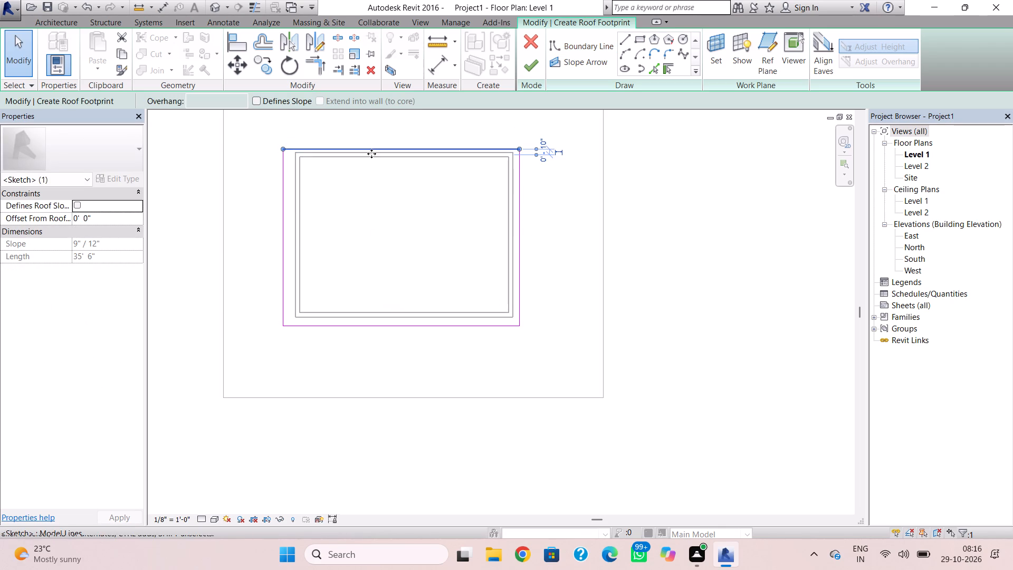
left_click(527, 210)
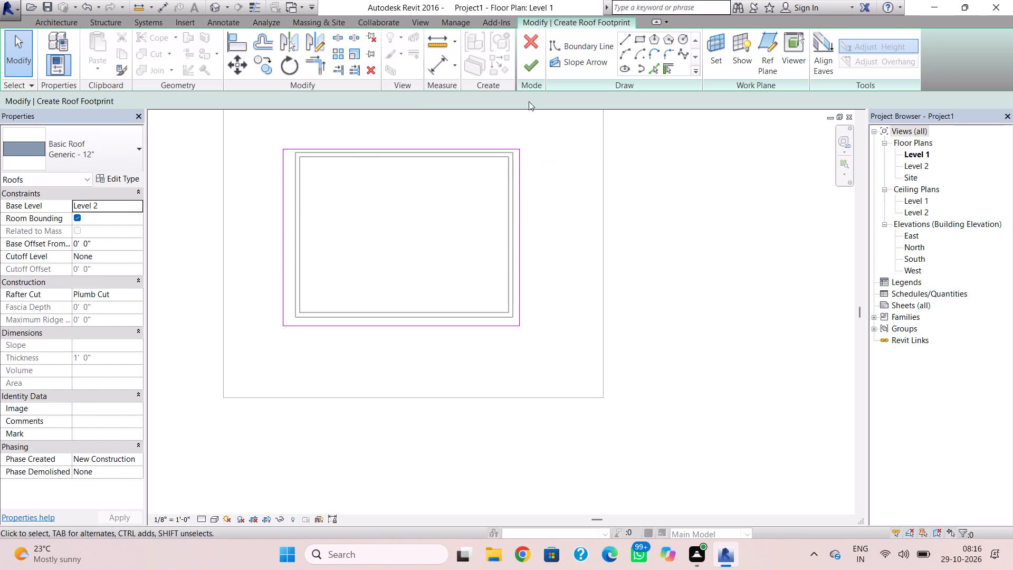
left_click(522, 72)
left_click(531, 285)
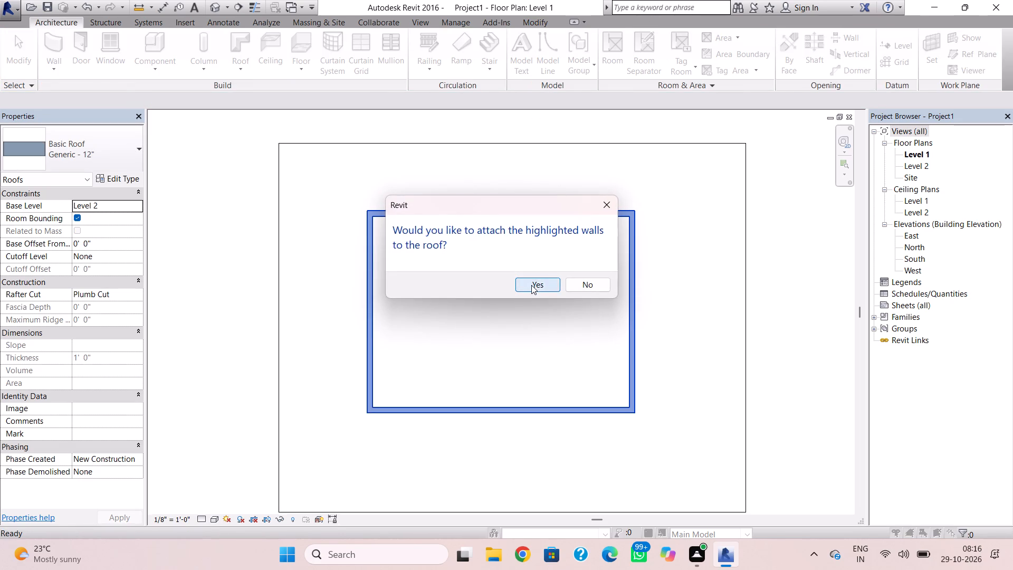
View the building in the default 3D view.
left_click(211, 14)
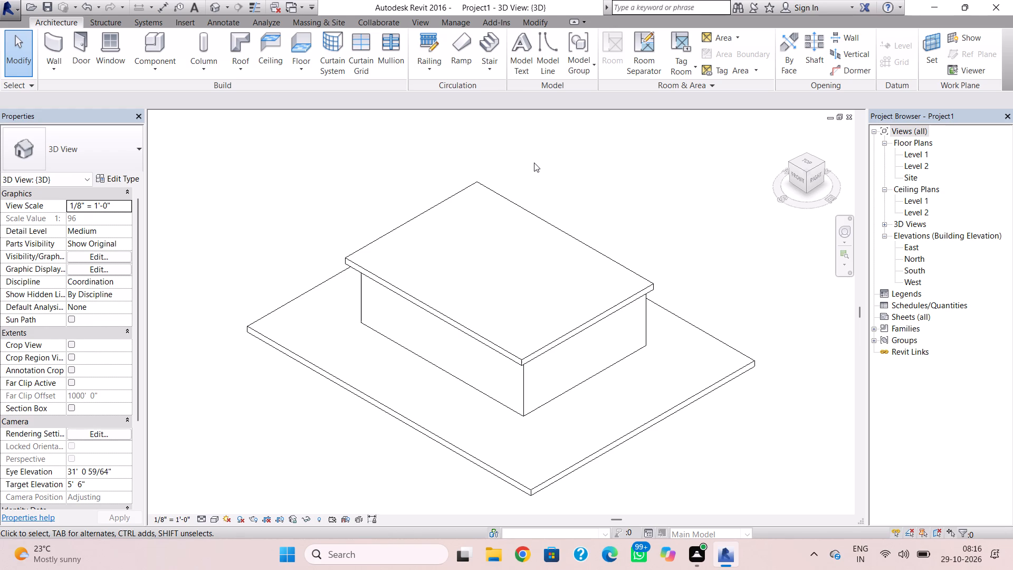
Set the elevation of Level 2 to 12' in the East elevation view.
double_click(915, 249)
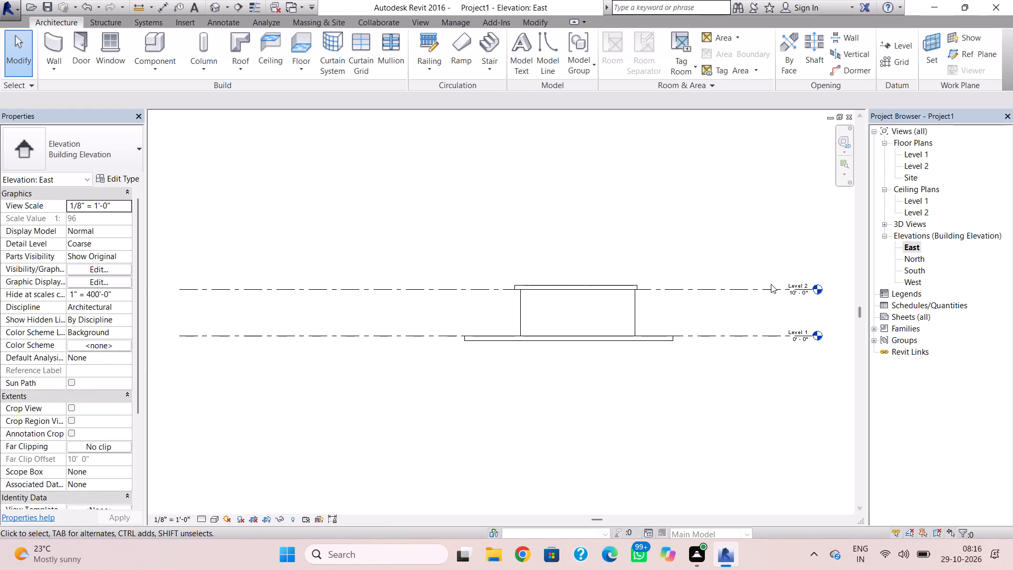
left_click(769, 287)
left_click(109, 211)
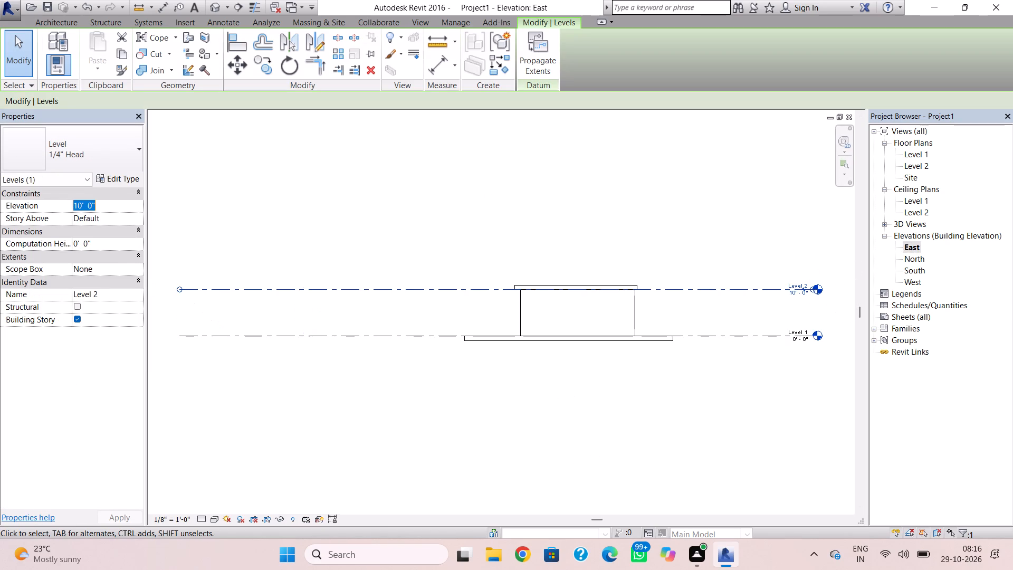
type("12'")
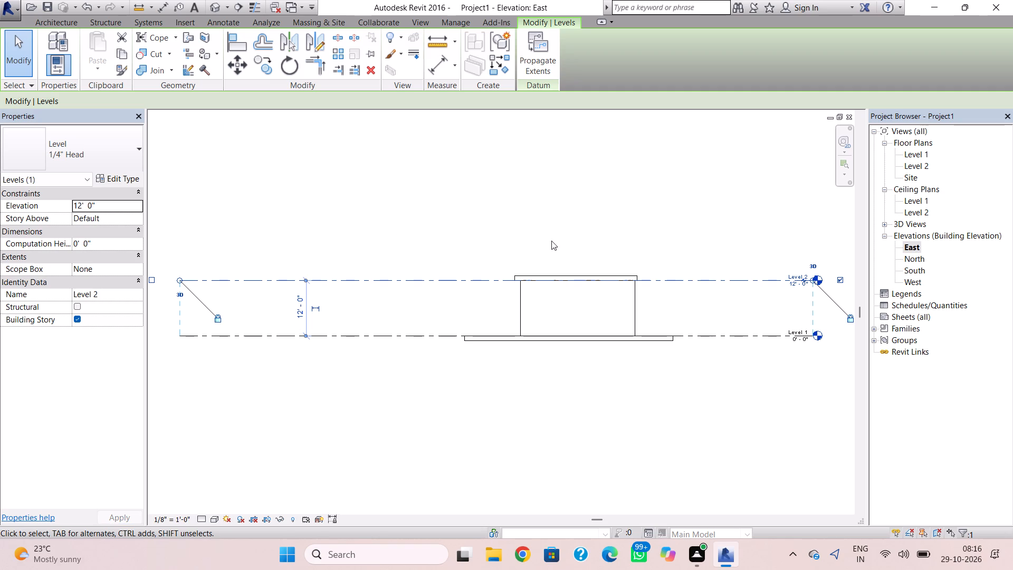
left_click(920, 156)
Add five levels above Level 2, each offset 12' from the level below, up to an elevation of 72'.
left_click(899, 48)
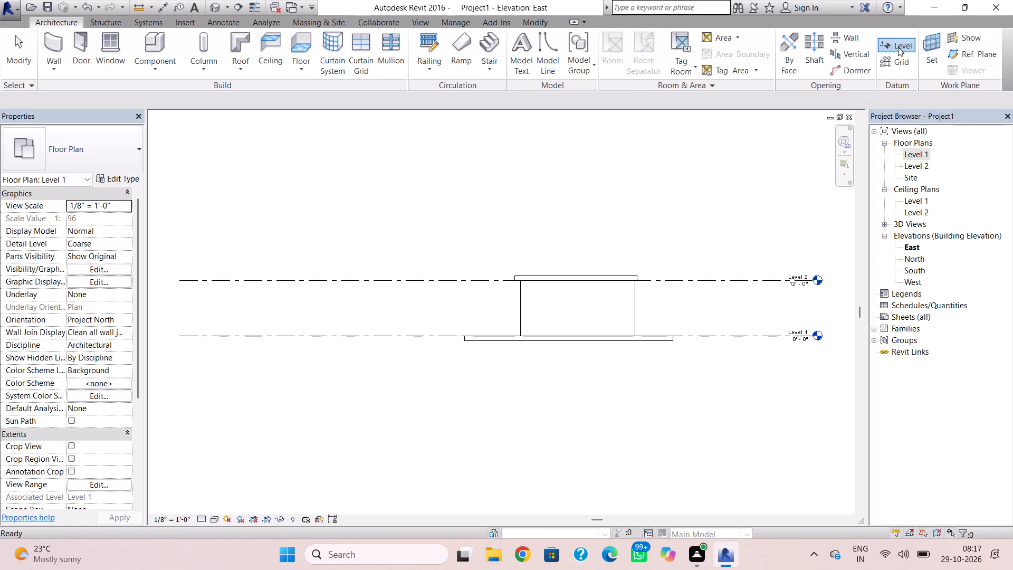
left_click(544, 46)
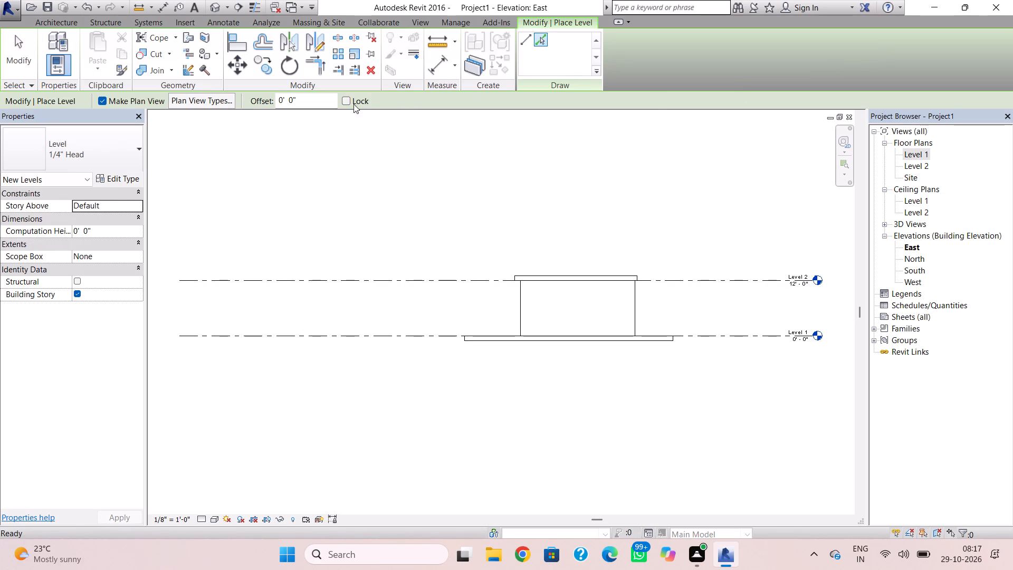
left_click(323, 100)
left_click_drag(323, 100, 271, 116)
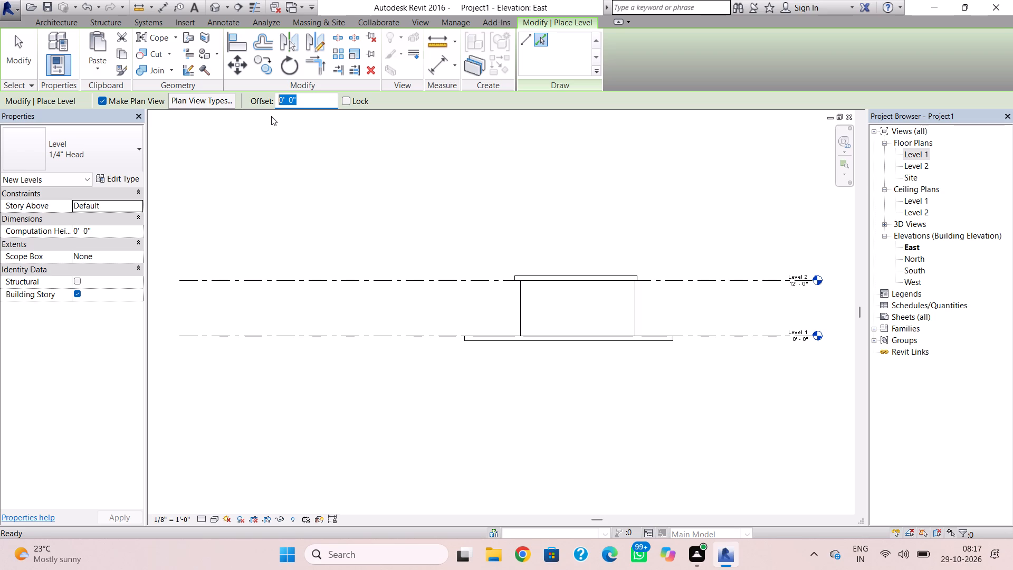
type("12'")
key("Return")
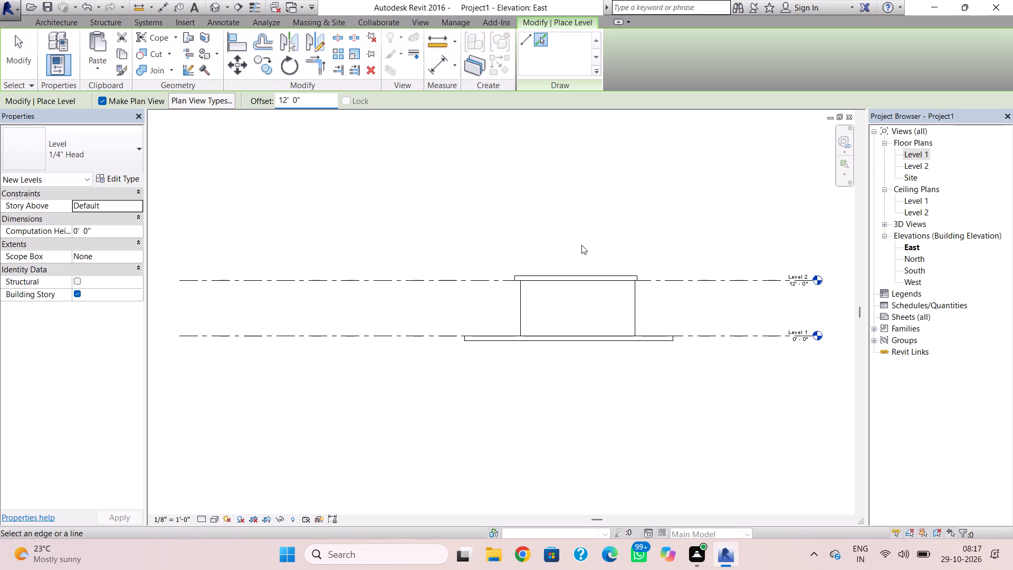
left_click(706, 277)
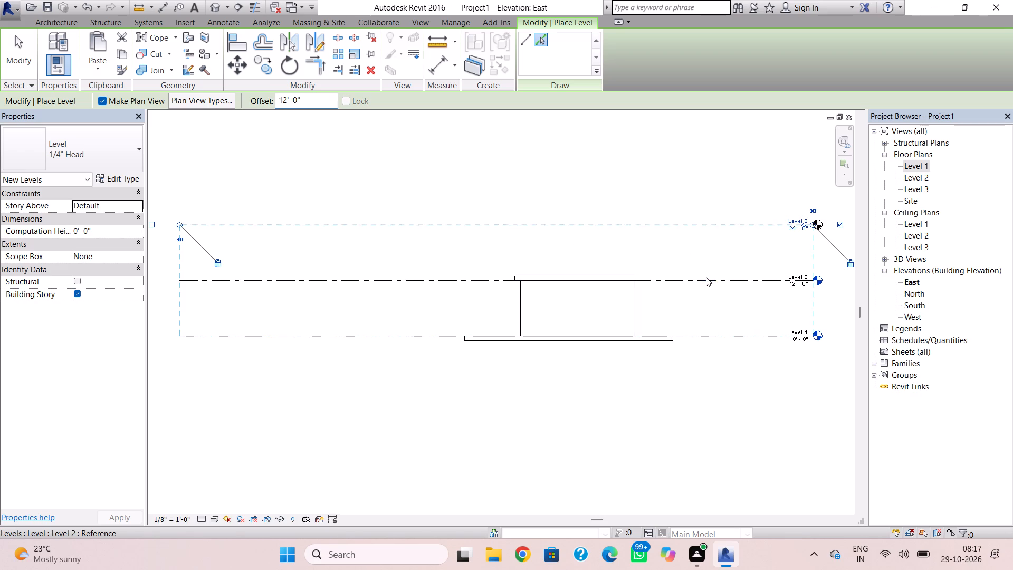
left_click(702, 220)
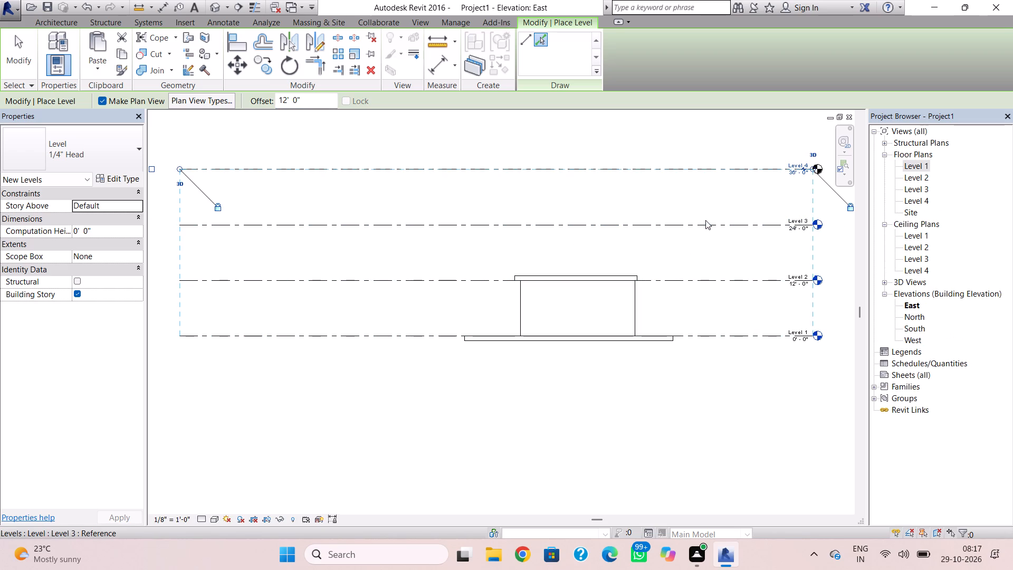
middle_click_drag(705, 220, 664, 331)
left_click(655, 278)
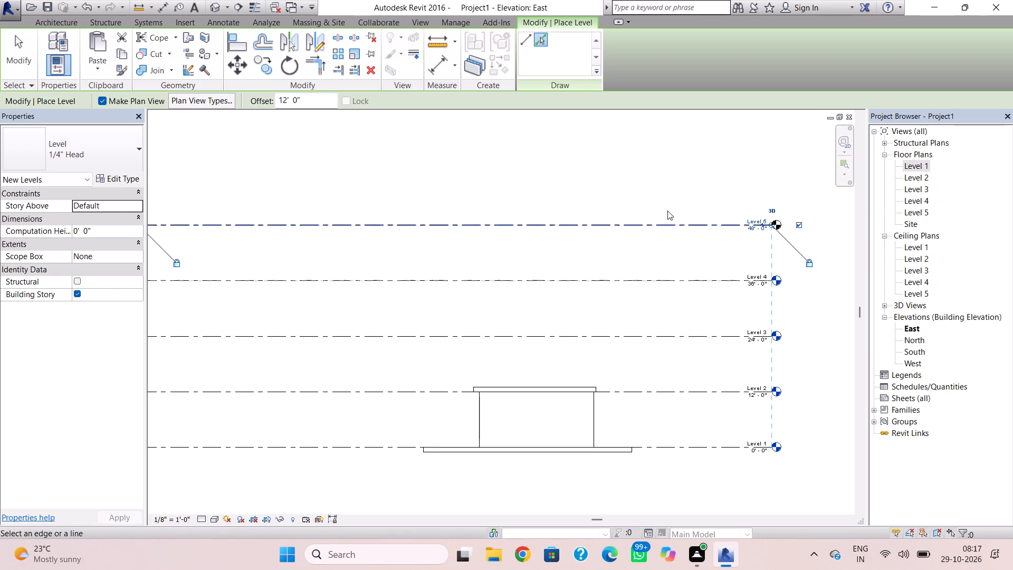
left_click(665, 220)
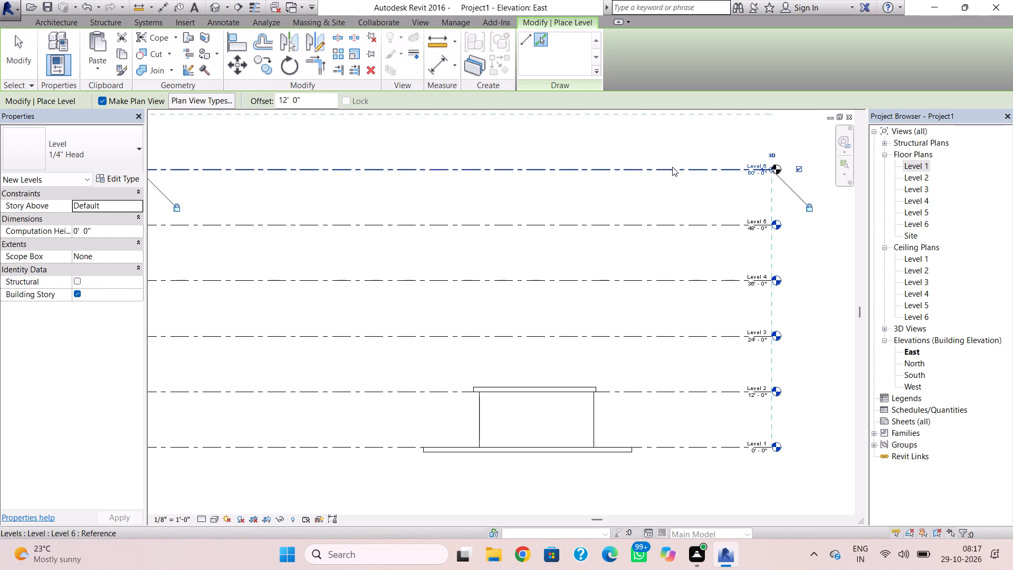
left_click(672, 167)
scroll(672, 167, "up", 1)
middle_click_drag(671, 177, 664, 199)
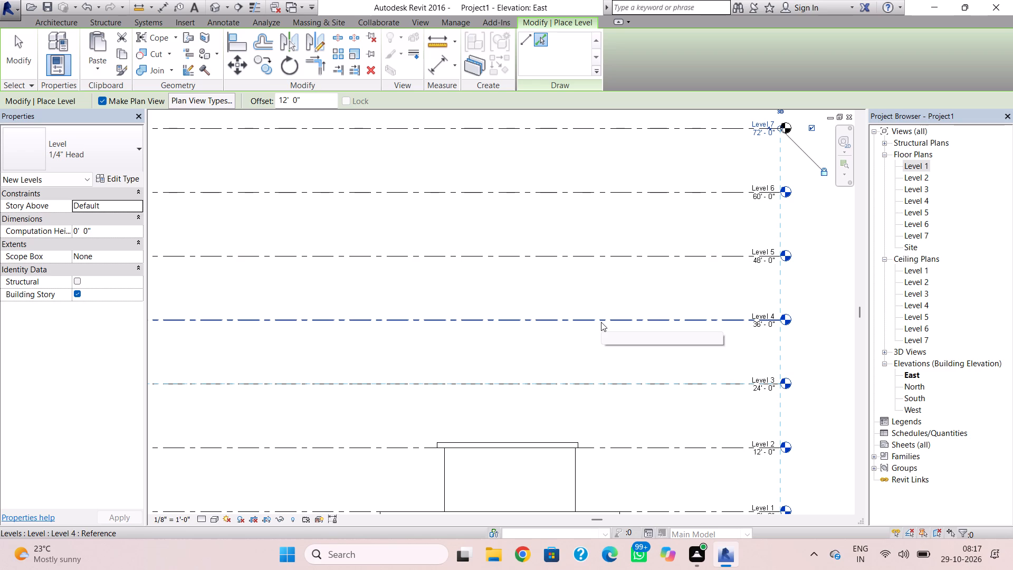
scroll(543, 317, "down", 2)
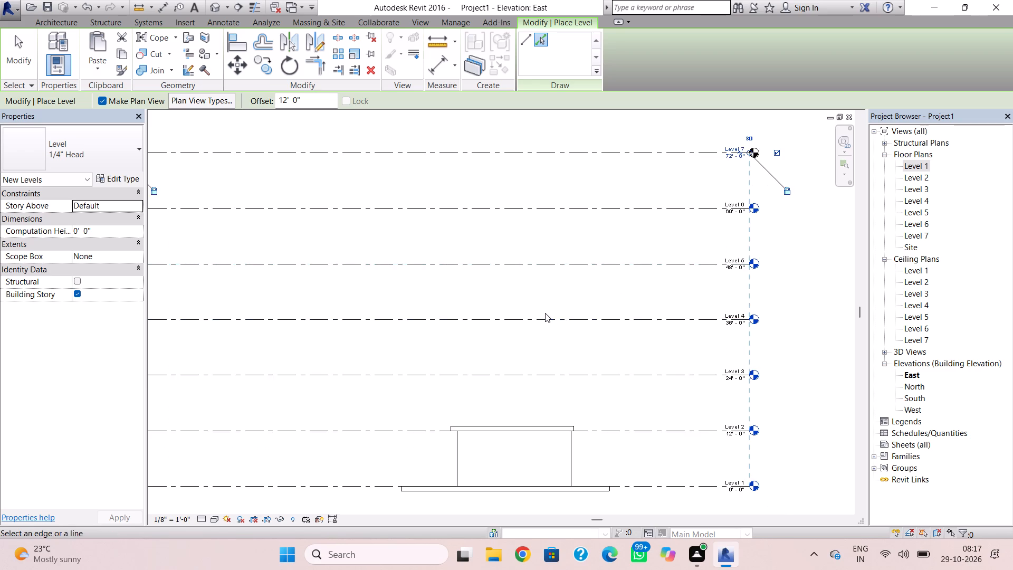
key("Escape")
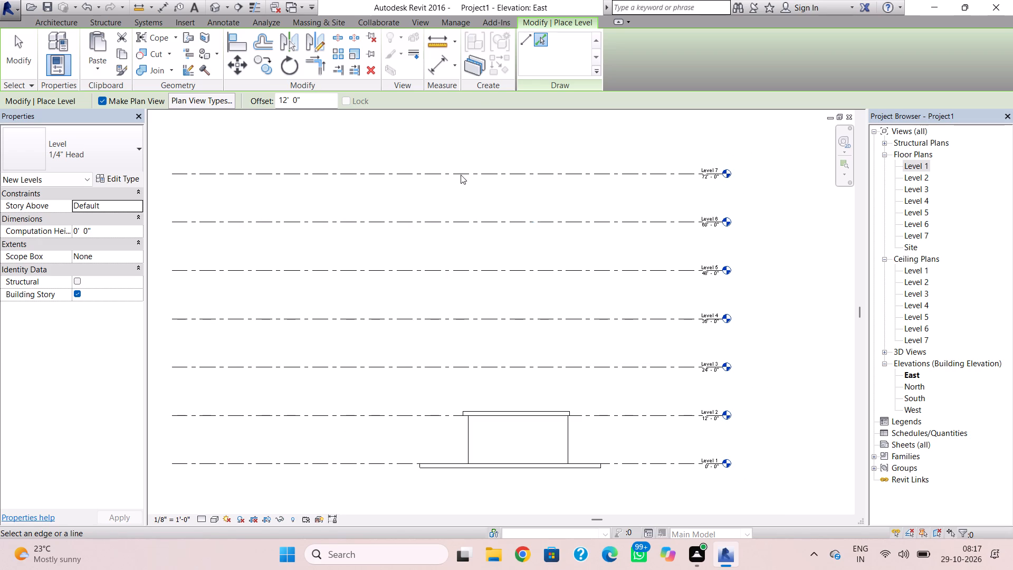
View the building in the default 3D view.
left_click(212, 5)
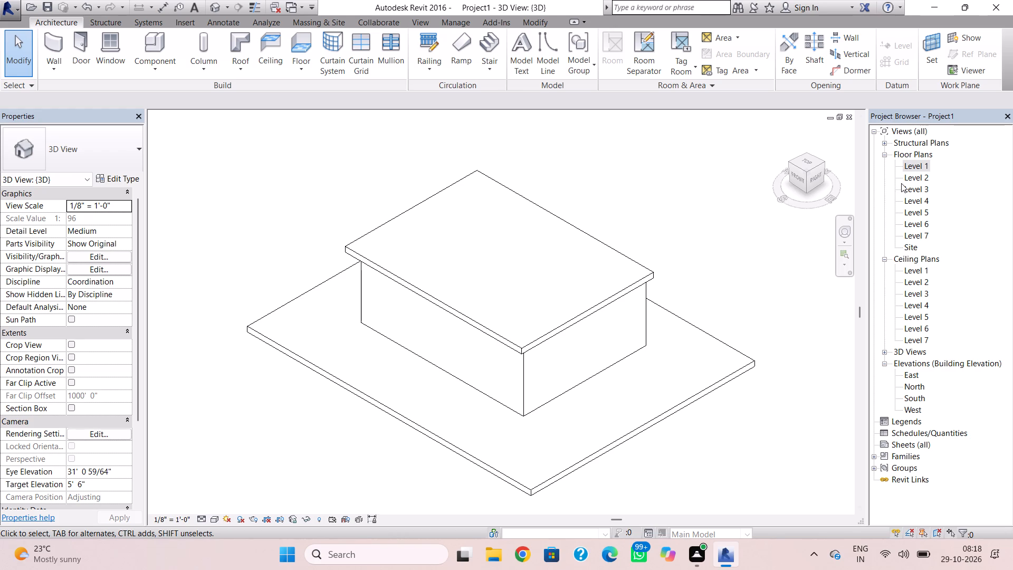
Begin placing Generic - 8" walls with a 12' unconnected height in the Level 2 floor plan.
double_click(916, 178)
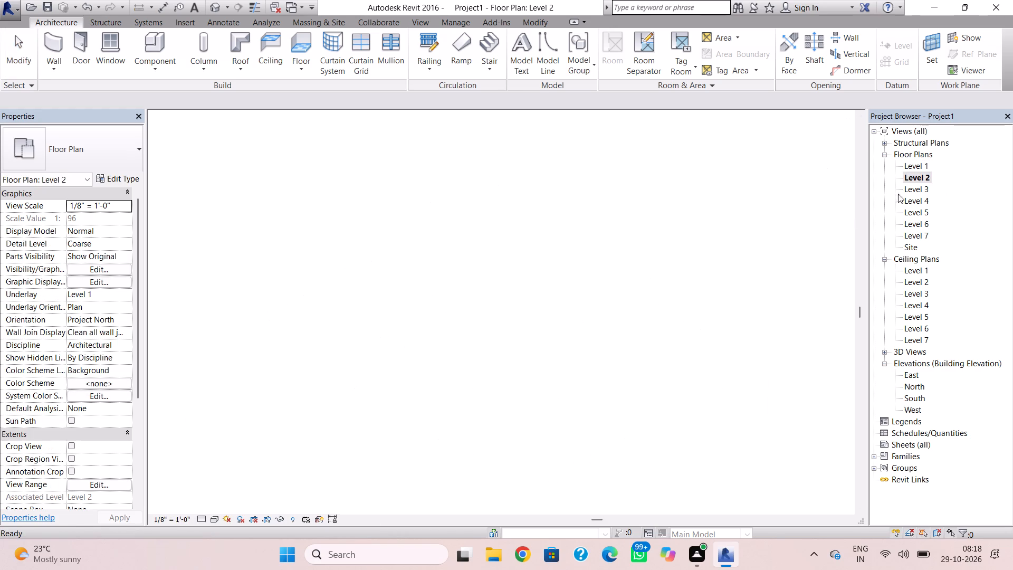
scroll(476, 329, "down", 2)
middle_click_drag(481, 334, 514, 375)
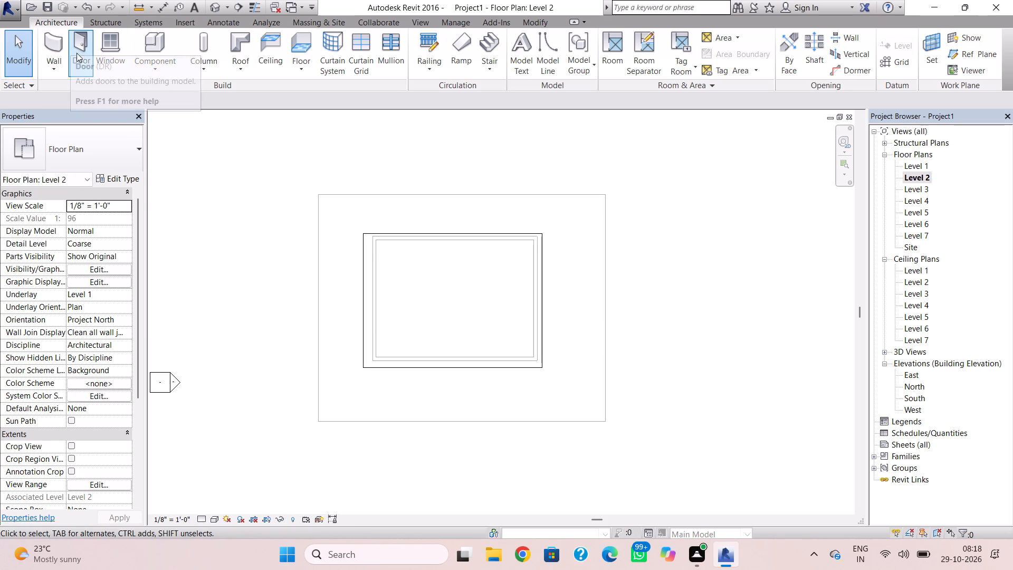
left_click(58, 36)
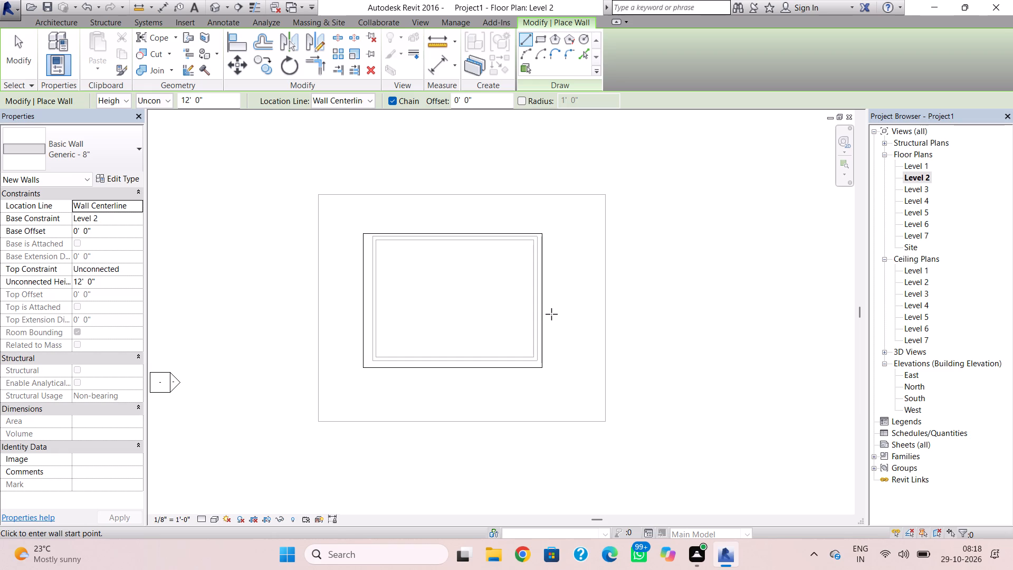
scroll(505, 324, "up", 3)
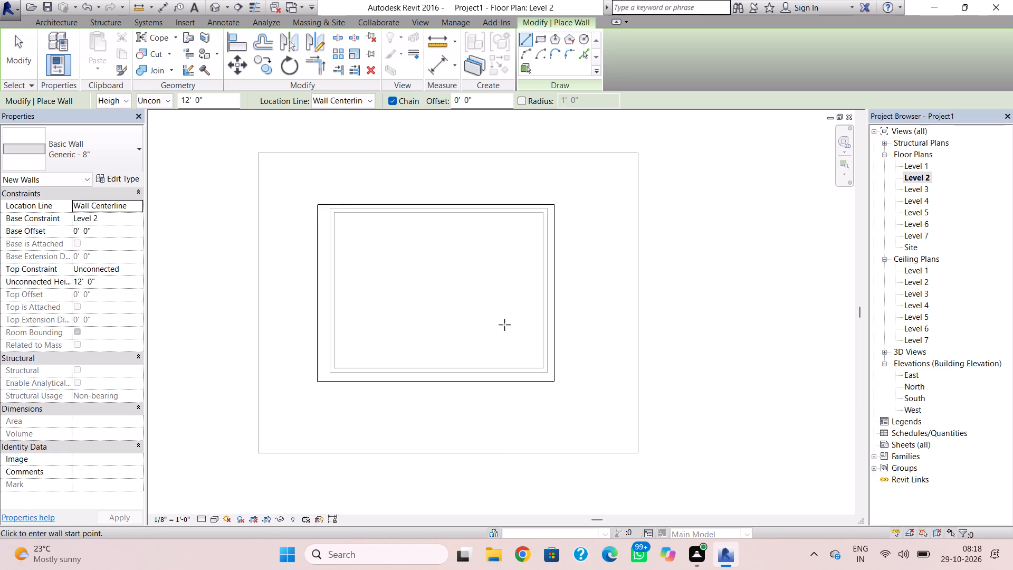
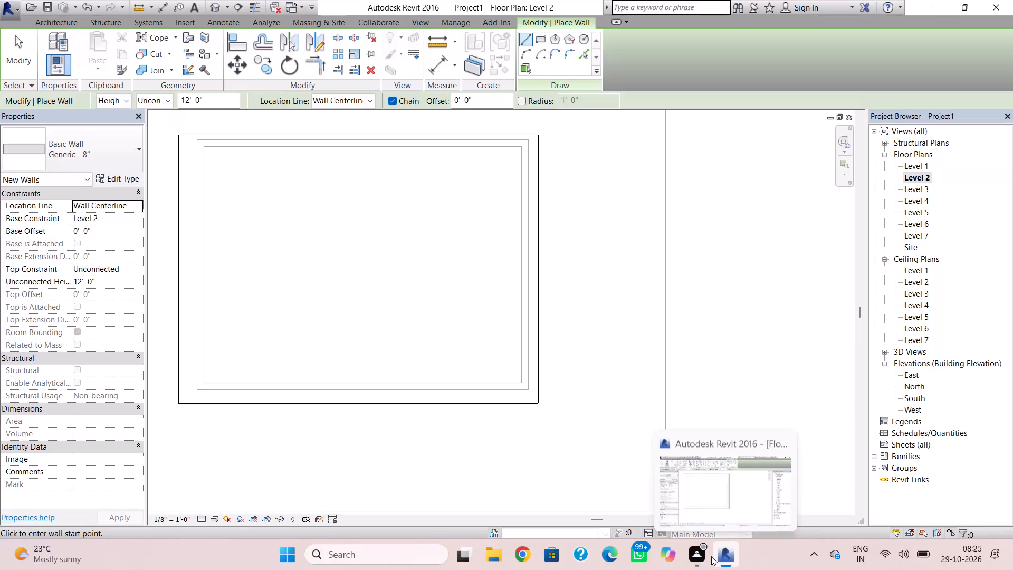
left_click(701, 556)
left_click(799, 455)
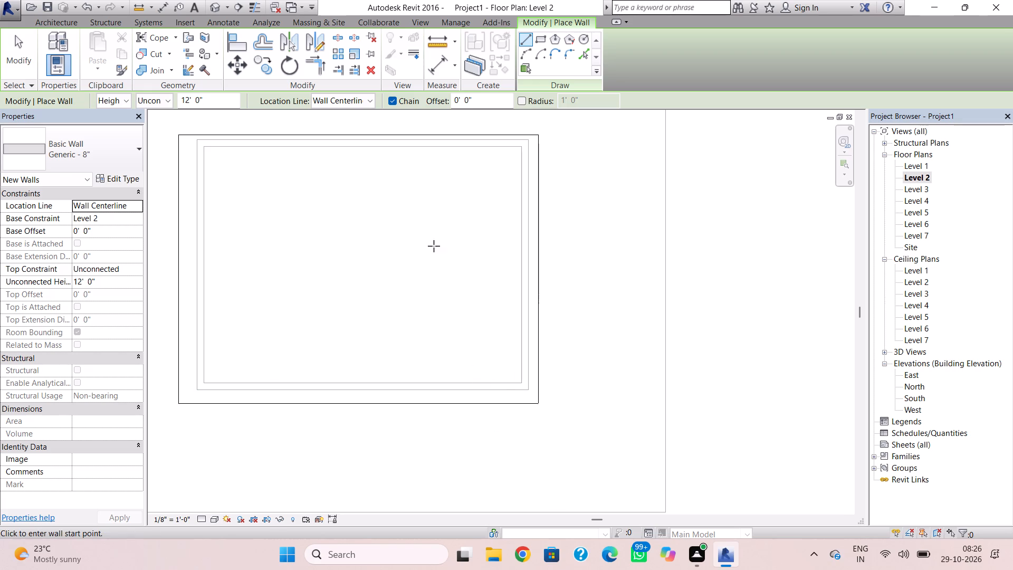
Draw a 9' east-west wall inside the Level 2 outline and a perpendicular wall about 7'-2" long, running south to the lower storey's south wall.
middle_click_drag(439, 245, 532, 253)
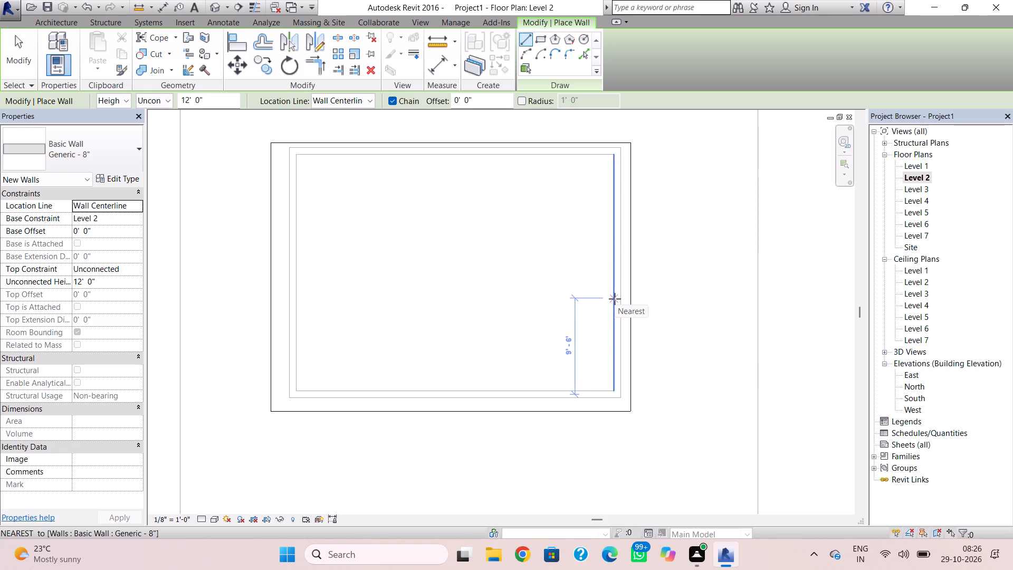
left_click(560, 318)
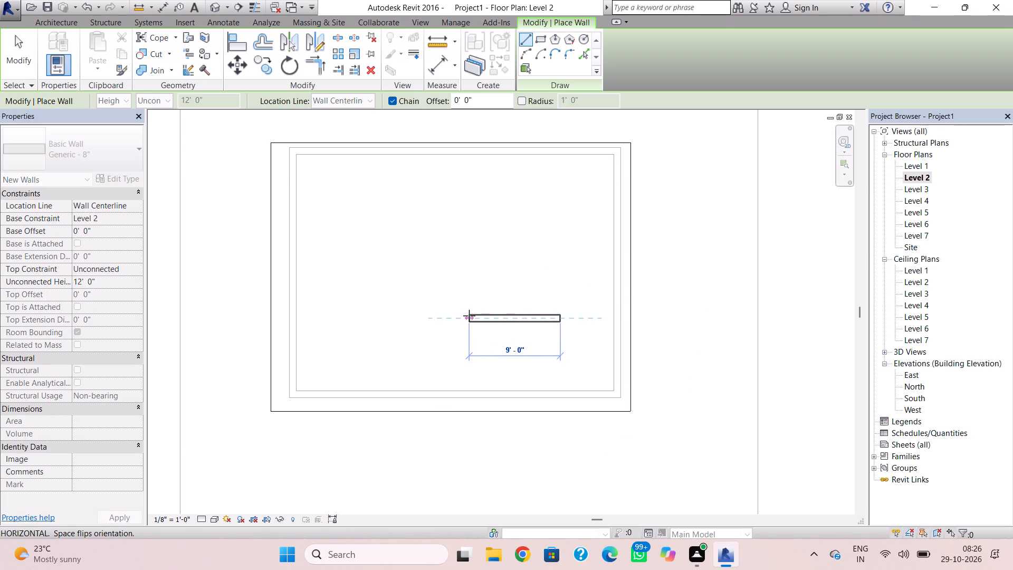
left_click(467, 316)
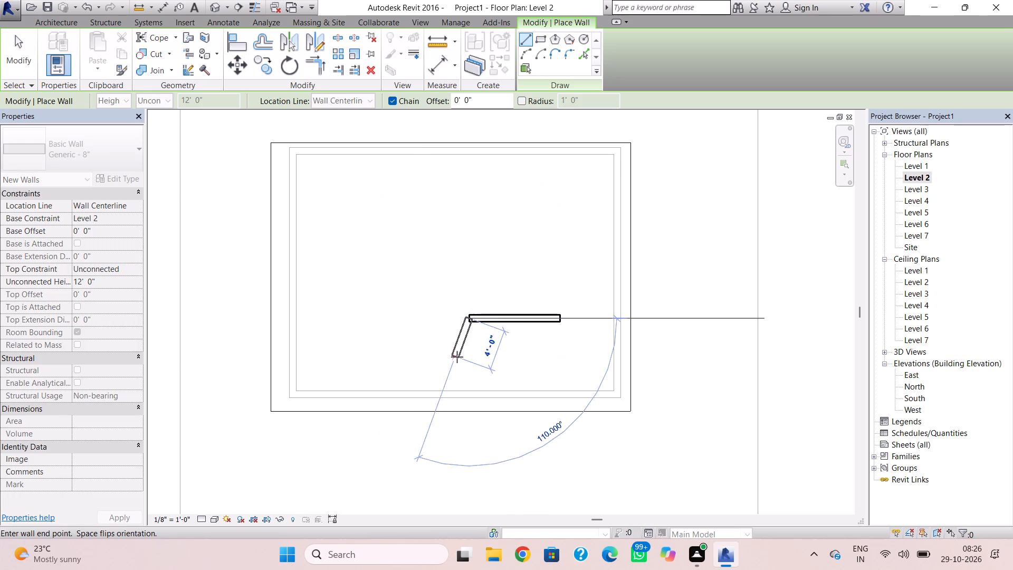
left_click(466, 389)
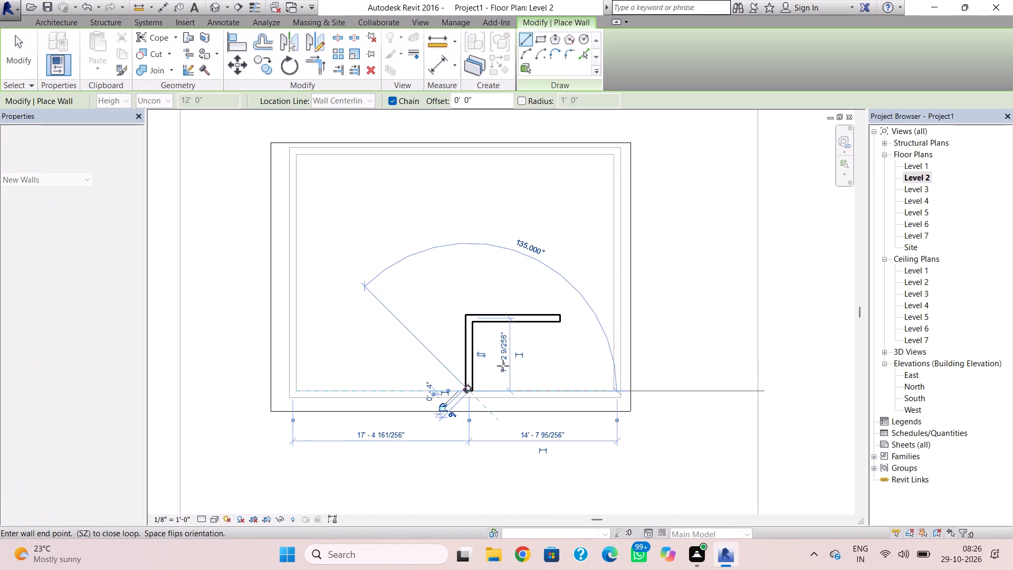
key("Escape")
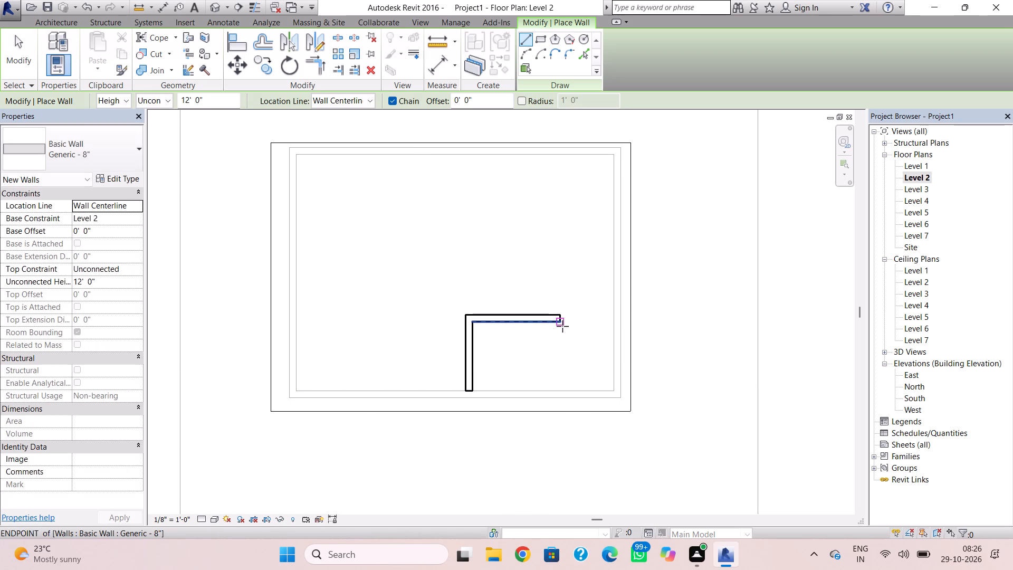
Set the wall location line to Finish Face: Exterior and draw a wall about 15'-10" north from the 9' wall's east end to the north inner face.
scroll(561, 322, "up", 3)
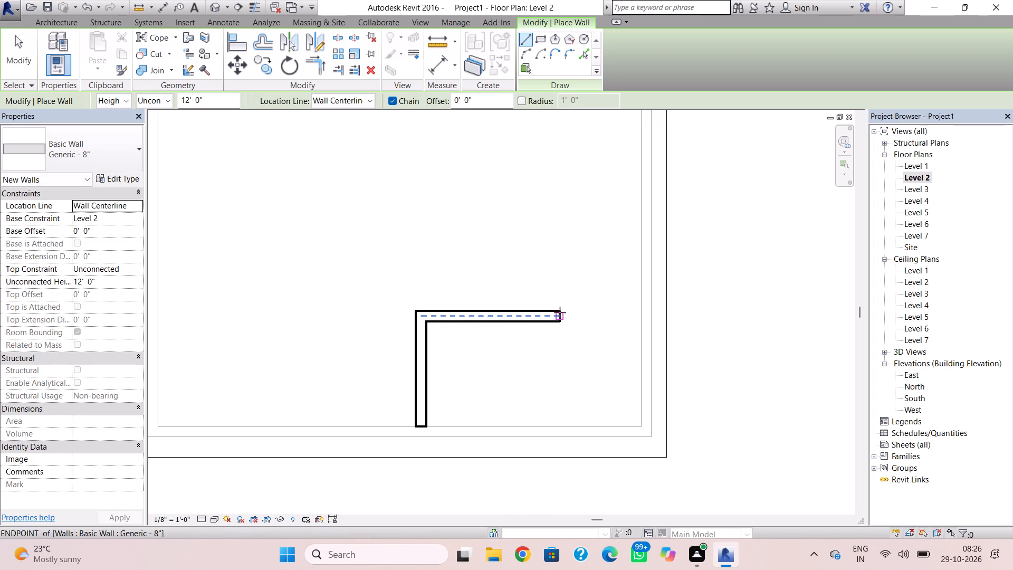
left_click(559, 310)
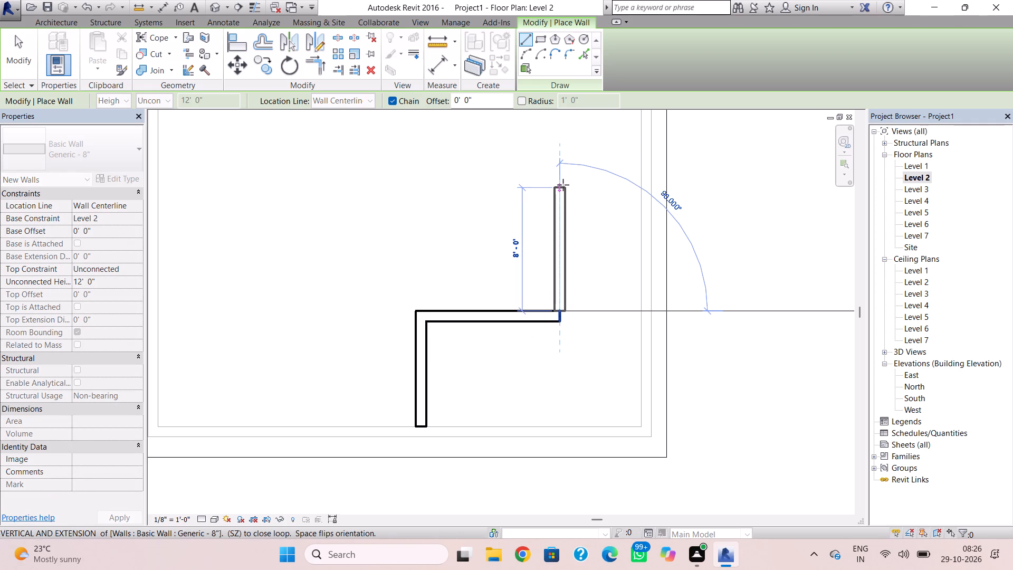
key("Escape")
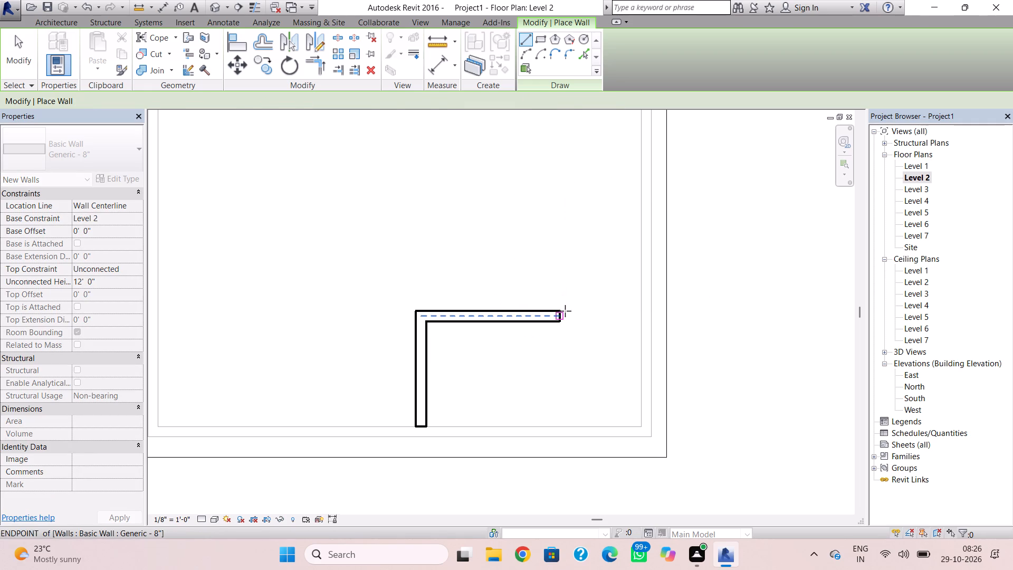
left_click(363, 100)
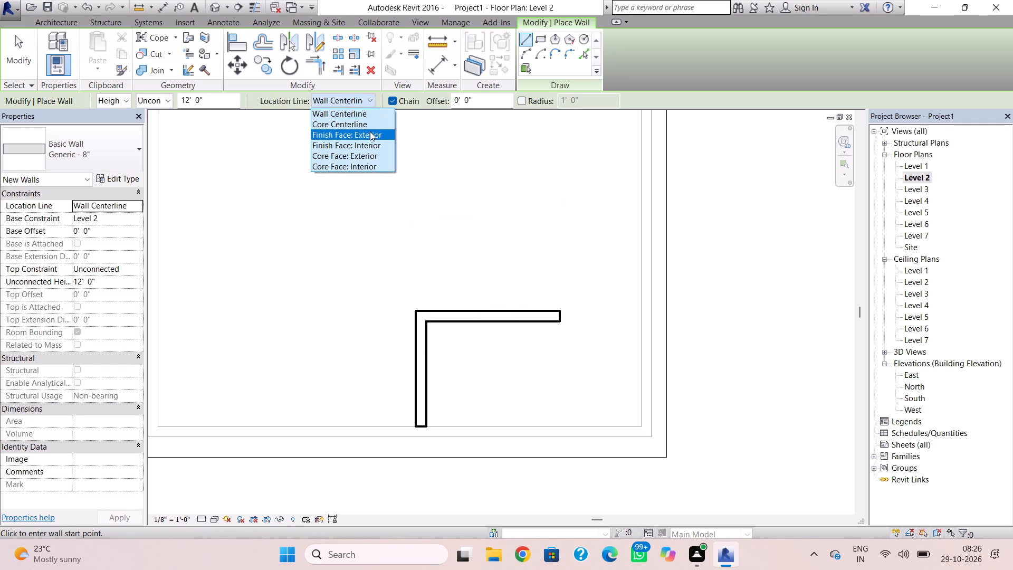
left_click(370, 132)
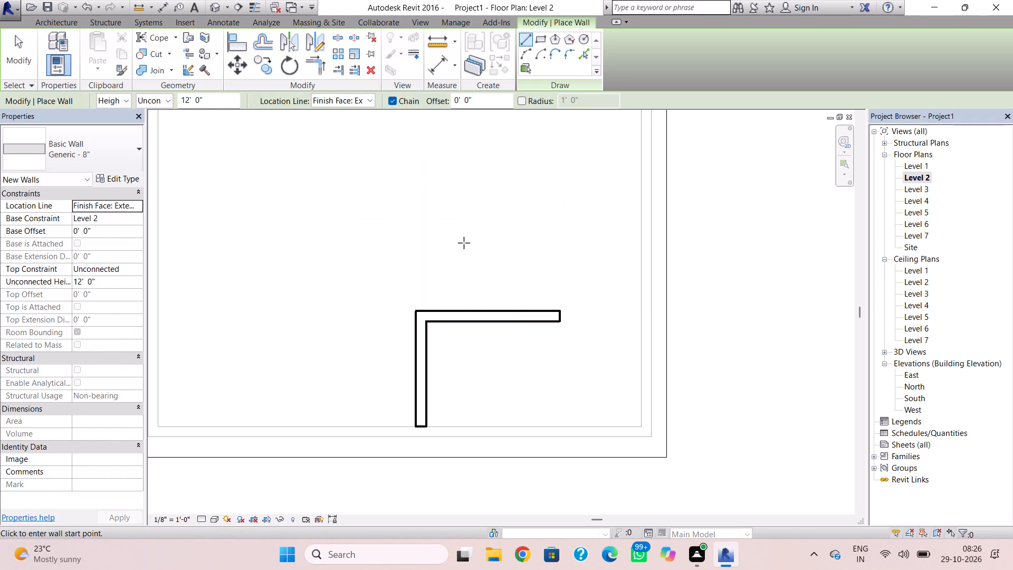
left_click(565, 308)
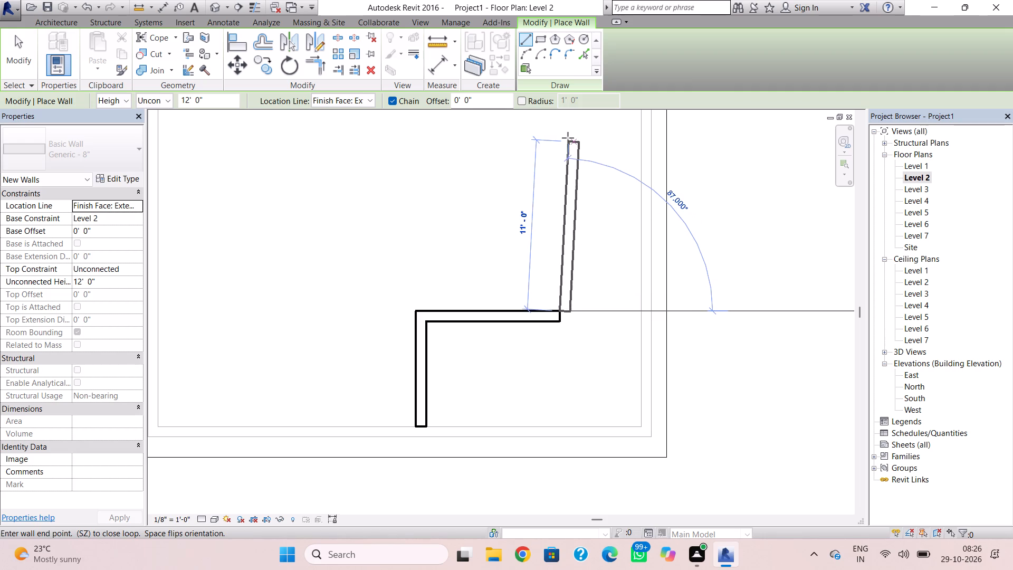
scroll(566, 138, "down", 1)
middle_click_drag(566, 138, 552, 290)
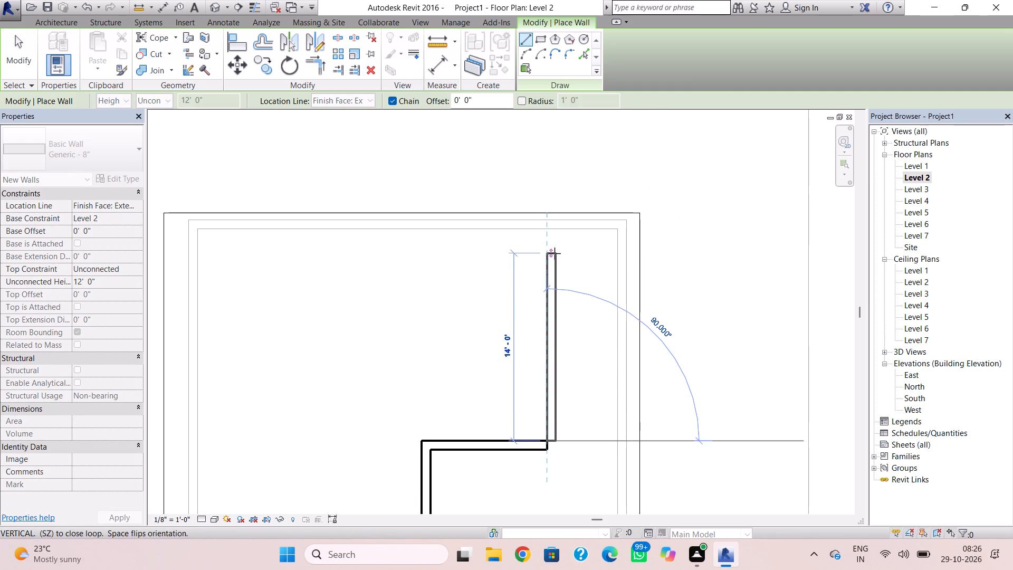
scroll(556, 237, "up", 3)
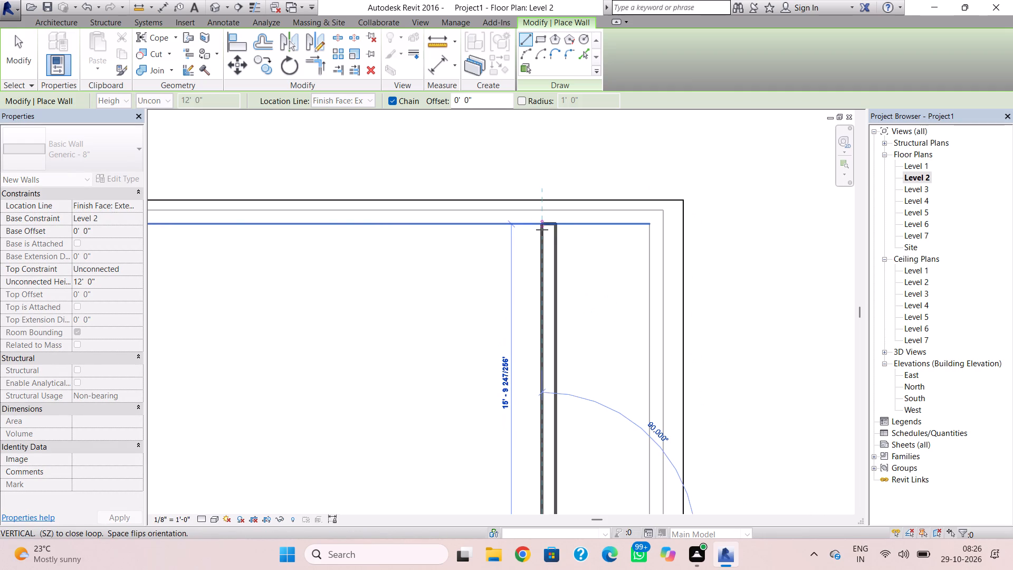
left_click(542, 227)
key("Escape")
Draw the north wall along the lower storey's inner face to its northwest inner corner, flipped so its thickness lies inside.
scroll(538, 275, "down", 3)
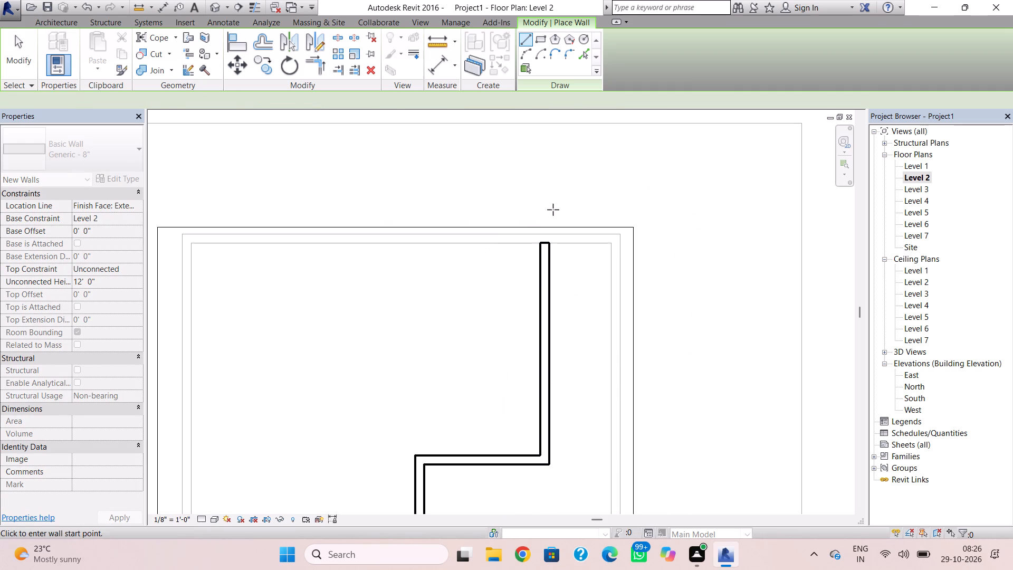
scroll(550, 217, "down", 1)
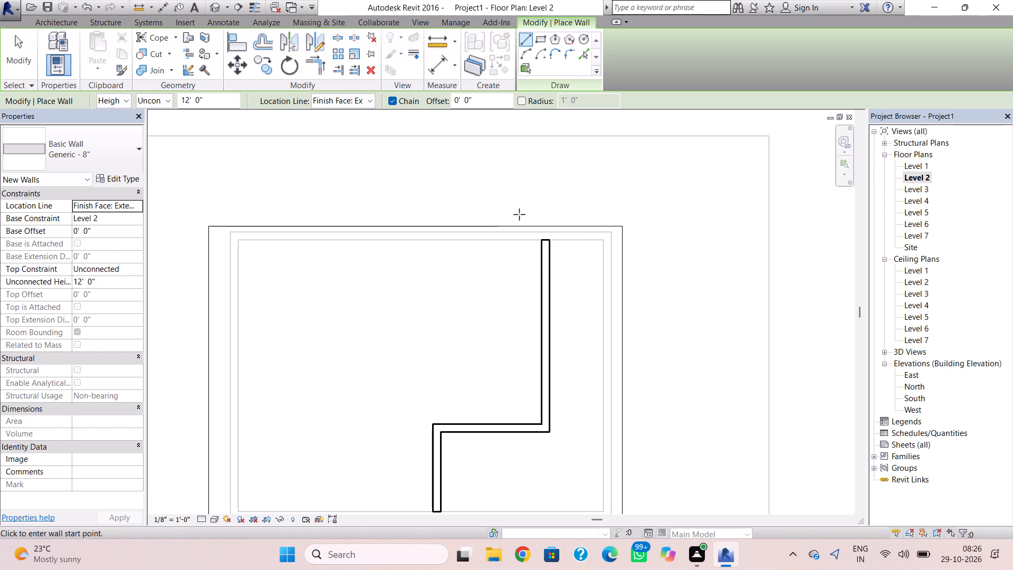
left_click(541, 239)
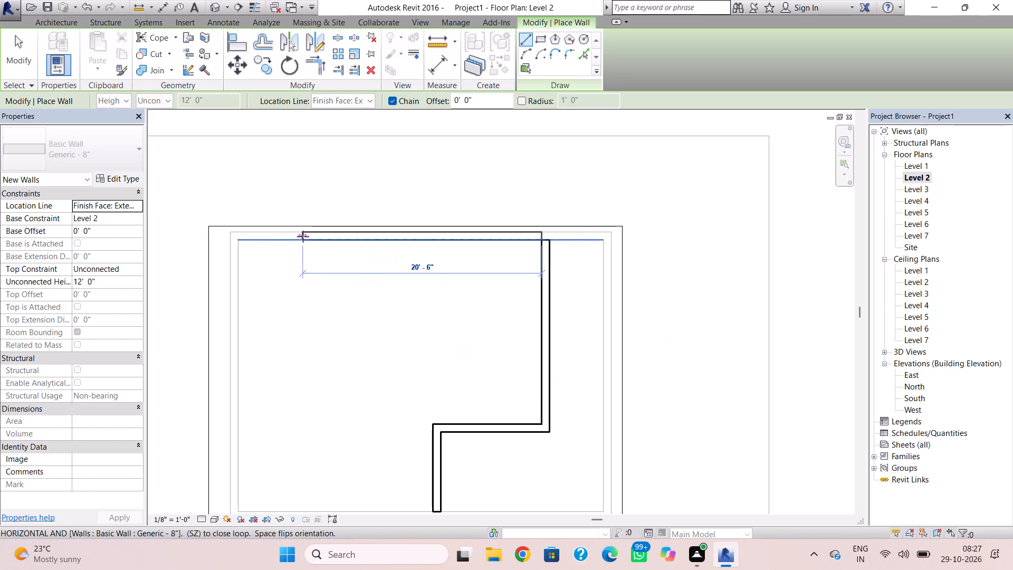
key("space")
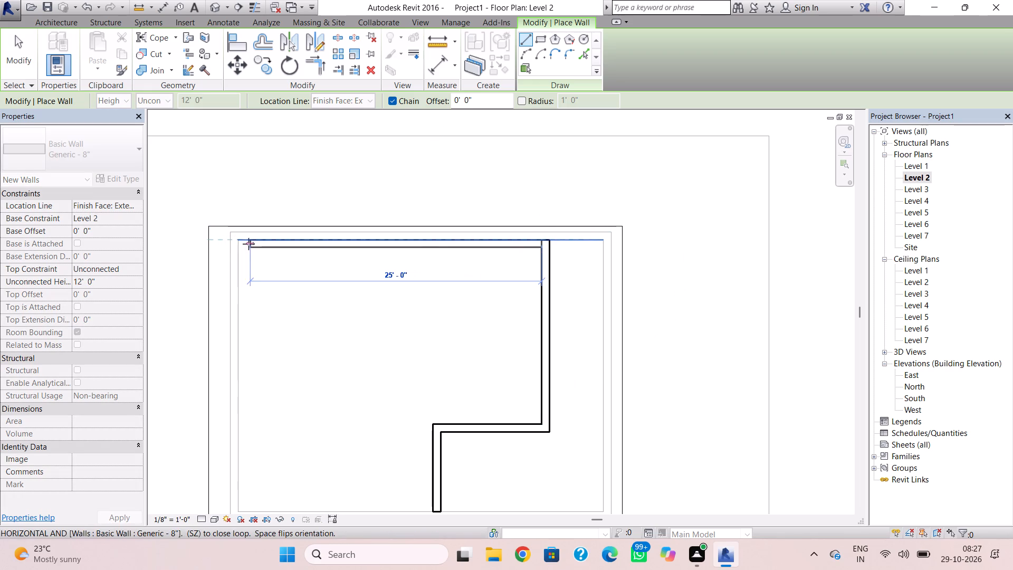
scroll(242, 244, "up", 4)
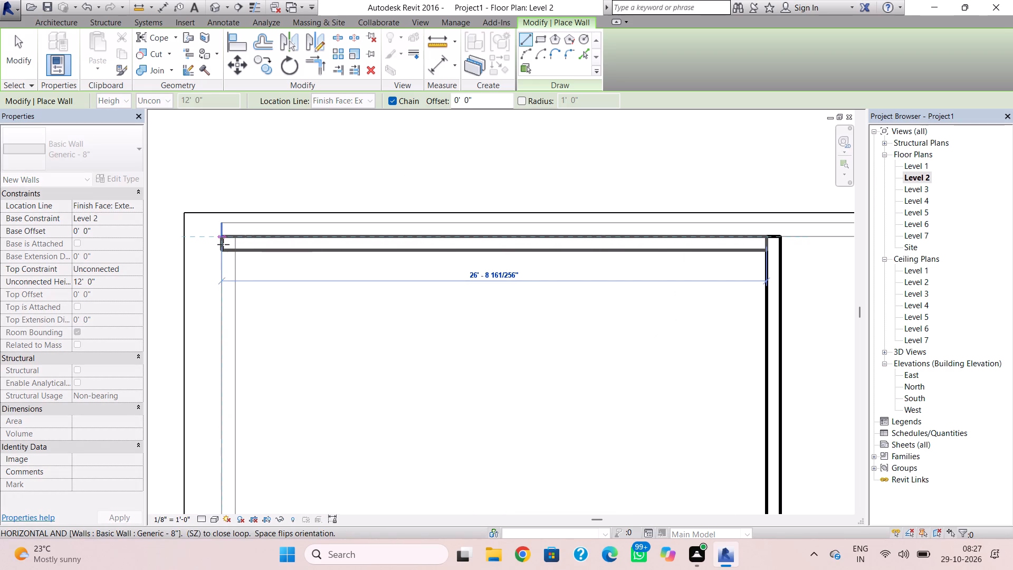
left_click(240, 243)
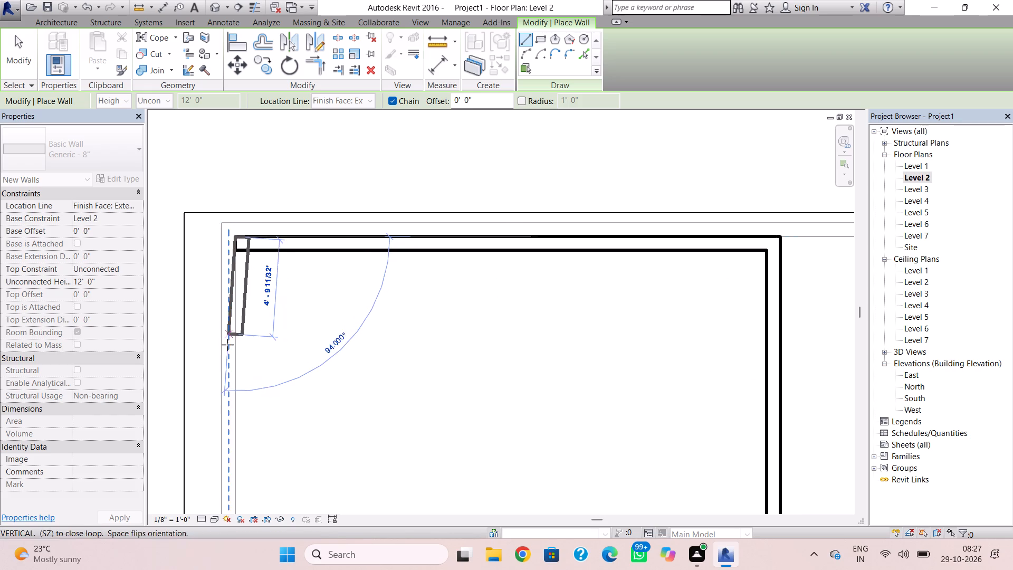
middle_click_drag(236, 337, 249, 267)
key("Escape")
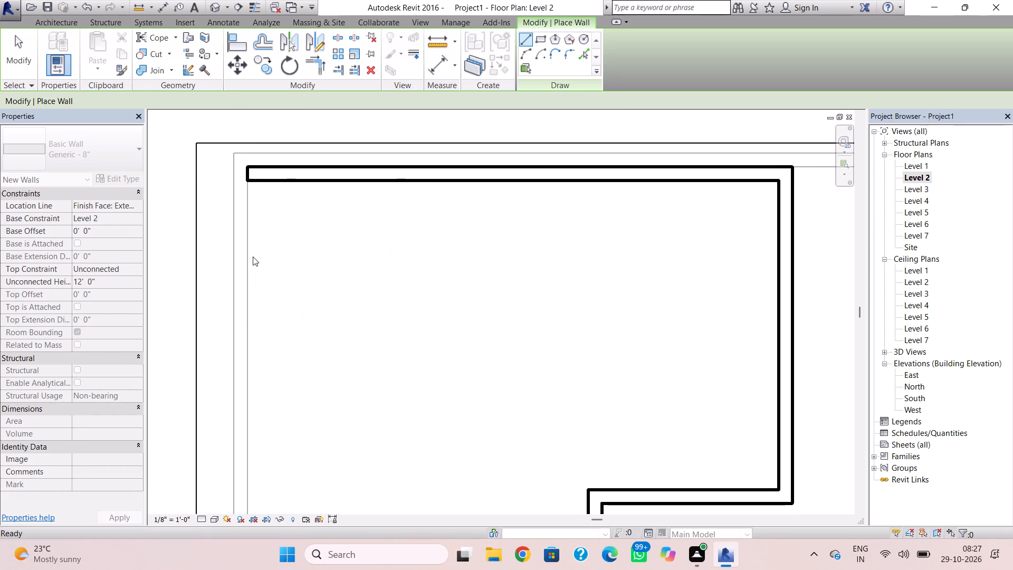
Draw the west wall about 22'-8" long down to the southwest inner corner, flipped so its thickness lies inside.
left_click(250, 186)
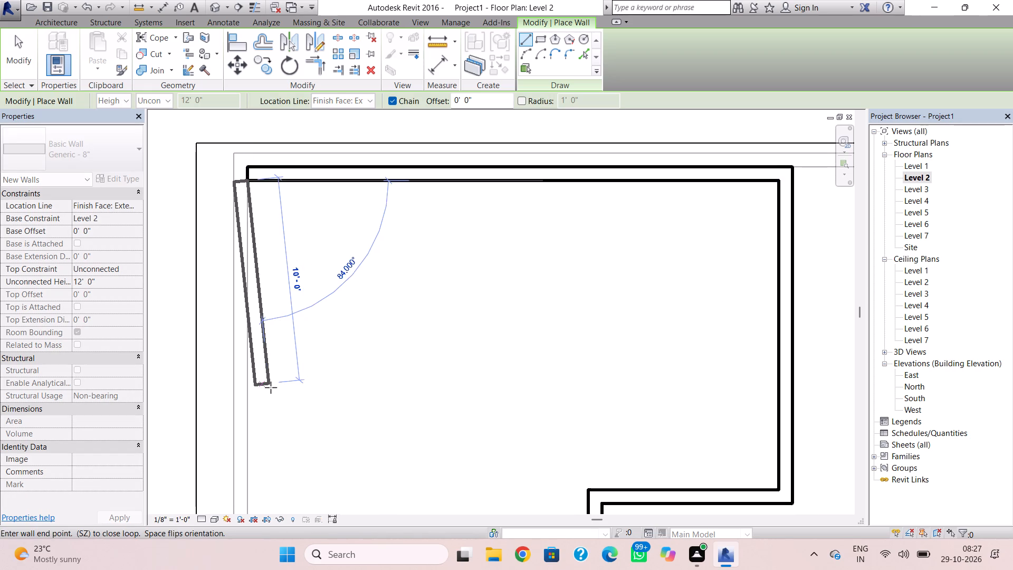
key("space")
scroll(271, 387, "down", 3)
middle_click_drag(271, 387, 260, 267)
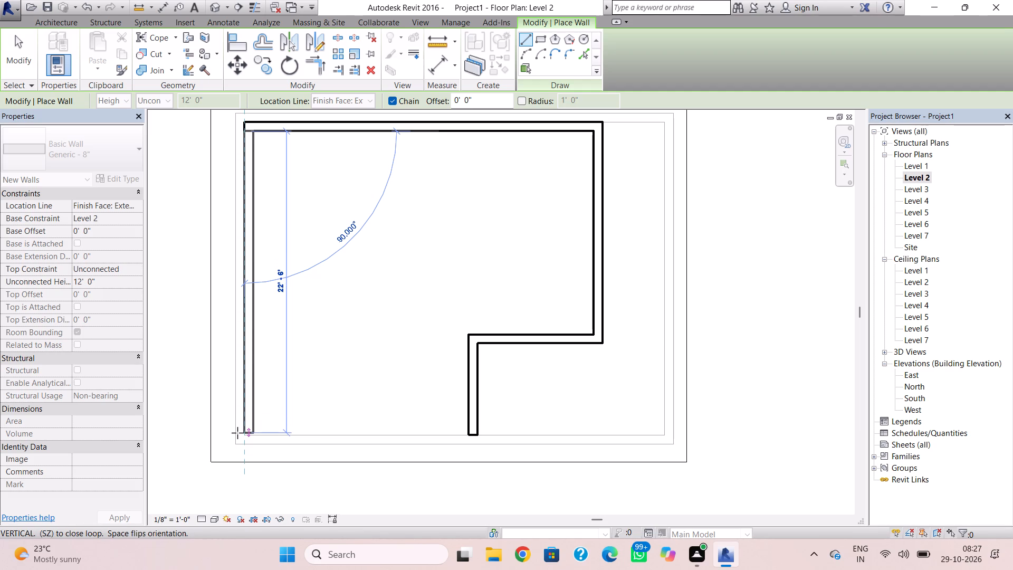
scroll(242, 433, "up", 4)
left_click(244, 432)
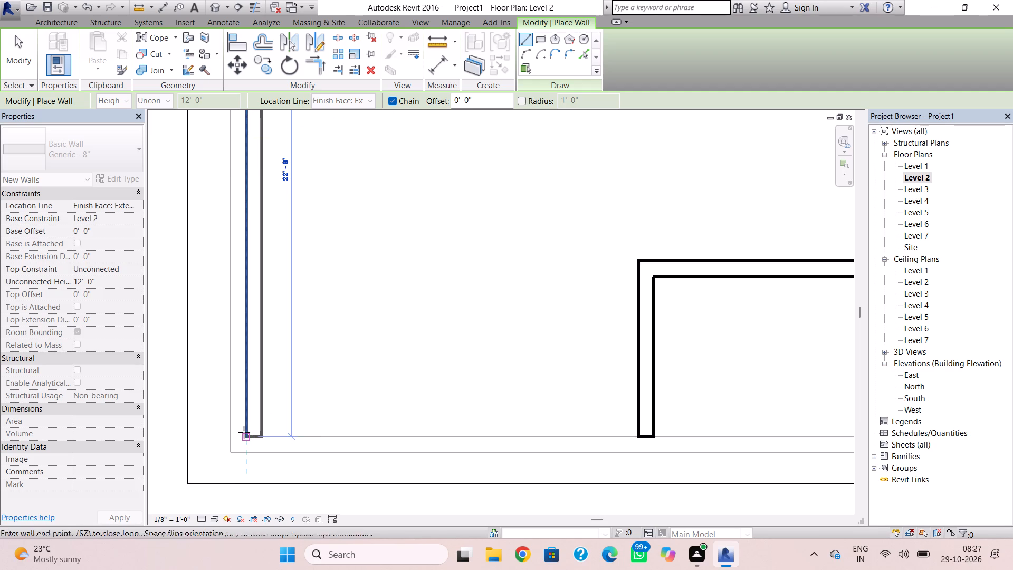
key("Escape")
Close the Level 2 outline with a flipped south wall from the west wall to the short north-south wall, and finish wall placement.
left_click(264, 433)
key("space")
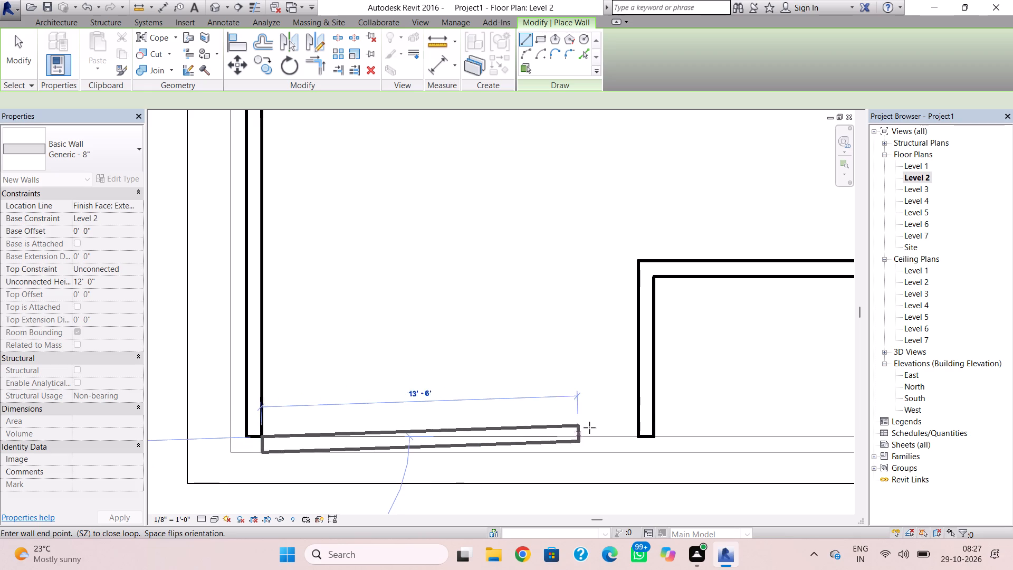
left_click(633, 433)
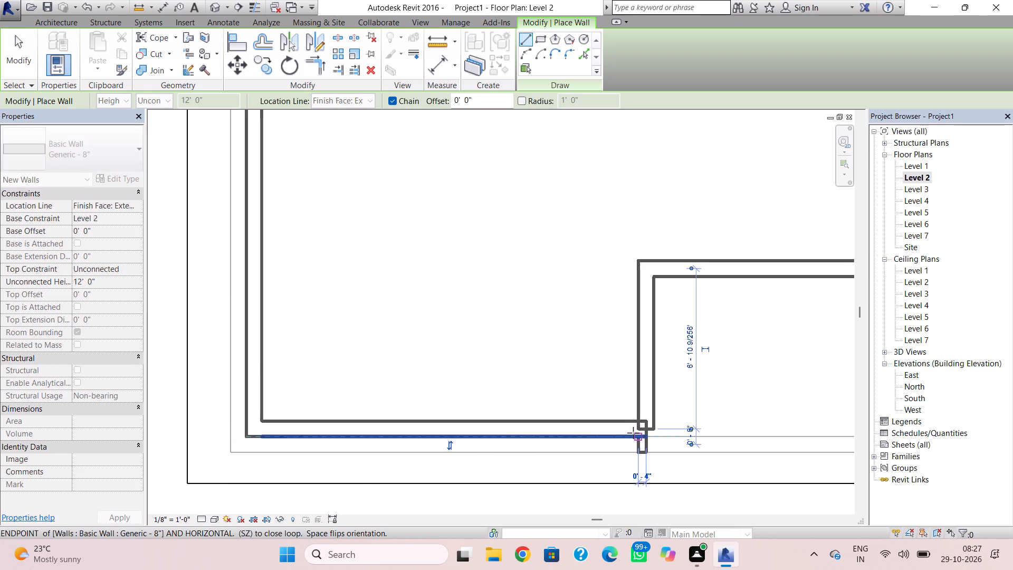
key("Escape")
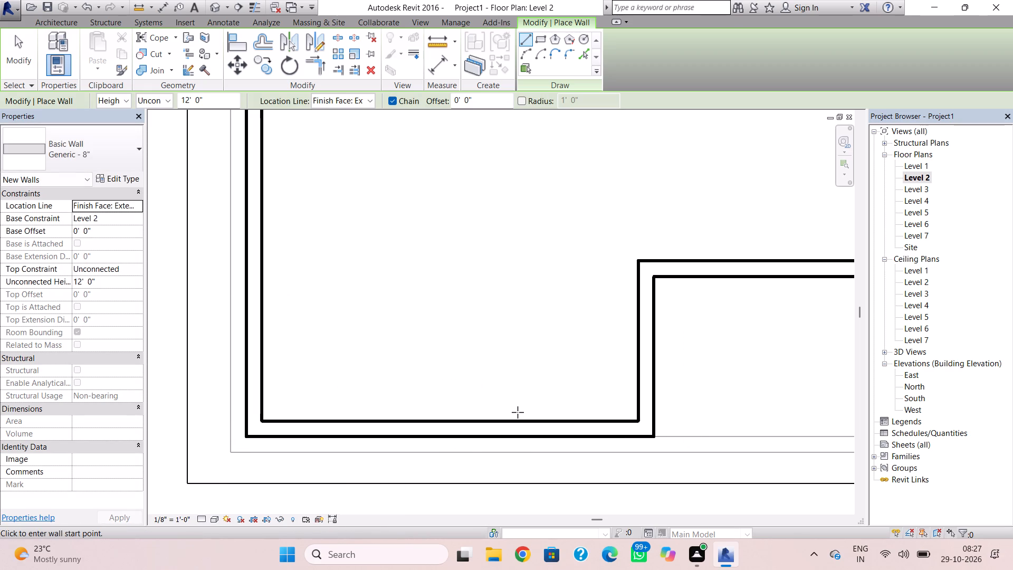
scroll(518, 412, "up", 1)
scroll(549, 419, "down", 3)
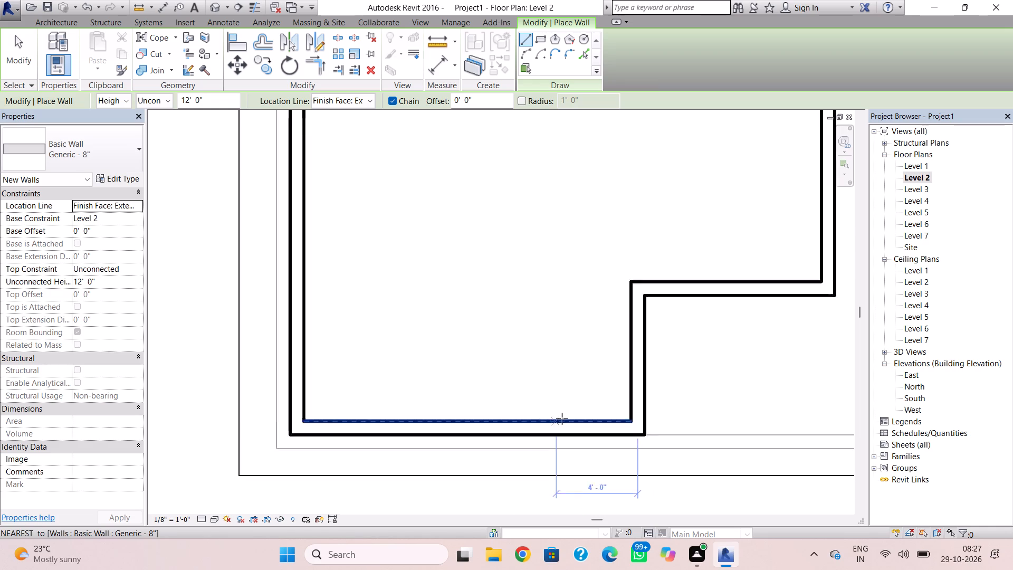
scroll(562, 419, "down", 1)
key("Escape")
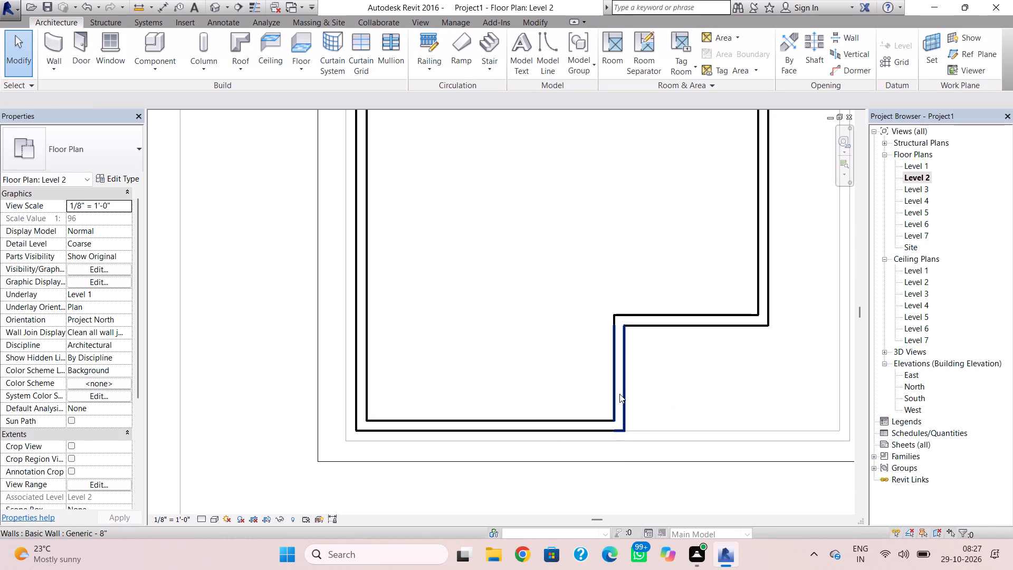
Nudge the short north-south wall at the notch two increments toward the west wall.
left_click(619, 394)
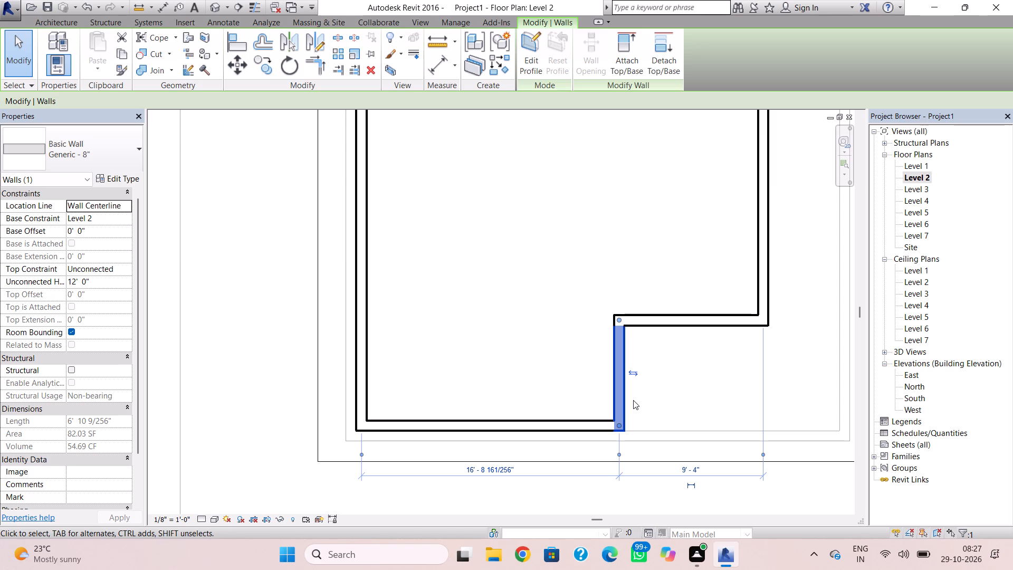
key("Left")
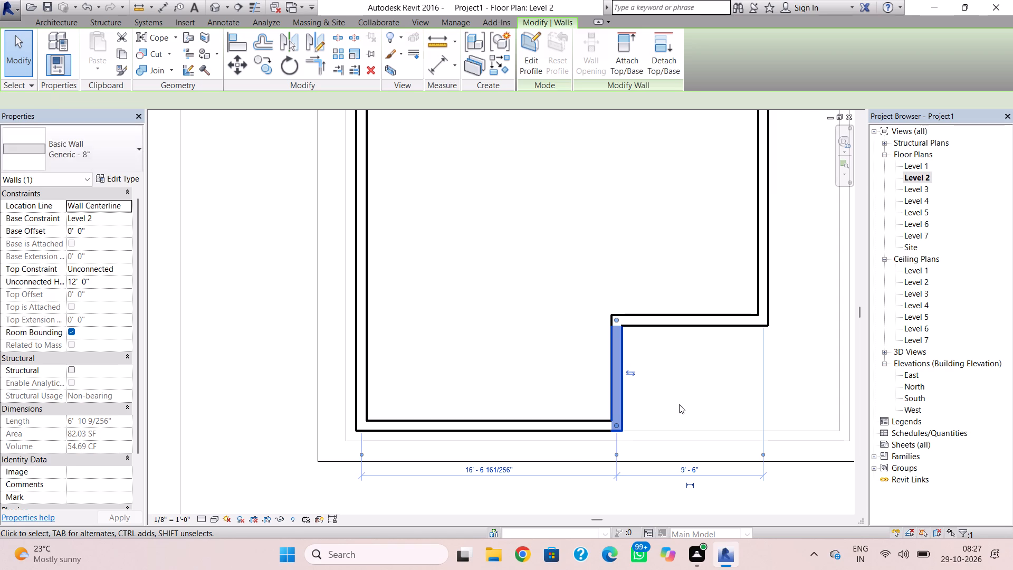
key("Left")
left_click(680, 404)
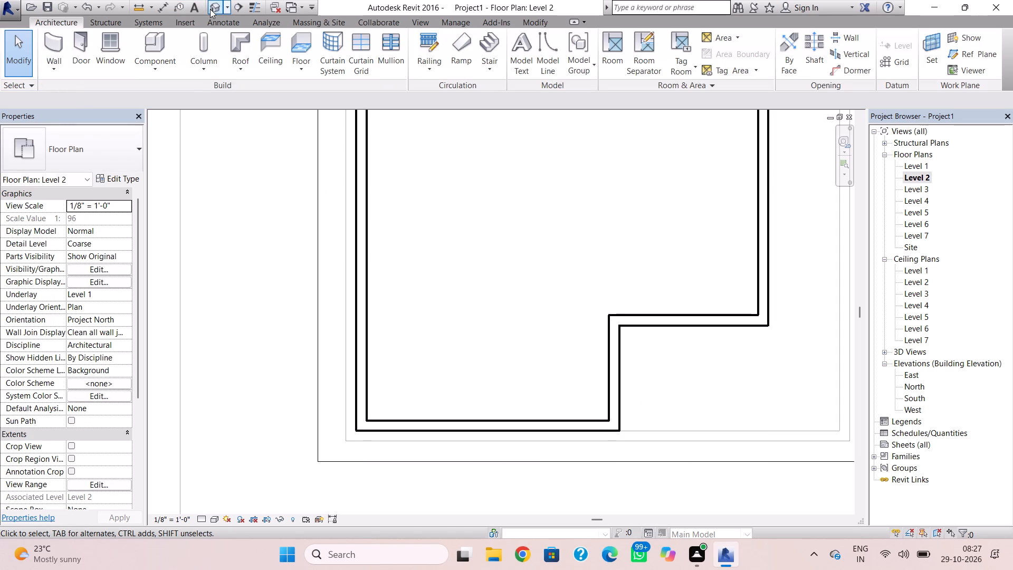
Show the building in the default 3D view with a visual style that fills the surfaces, seen from the front.
left_click(210, 9)
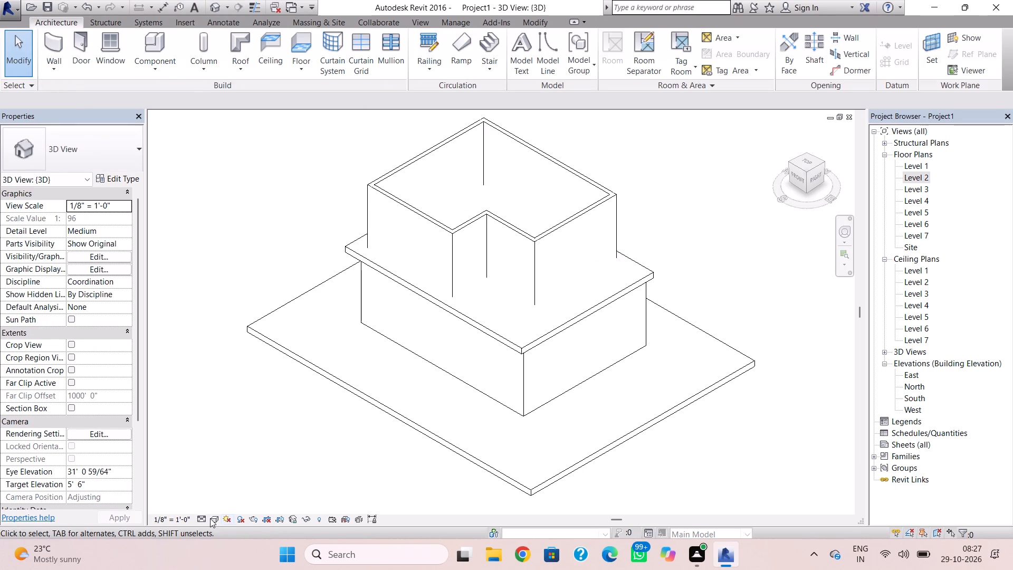
left_click(210, 518)
left_click(230, 495)
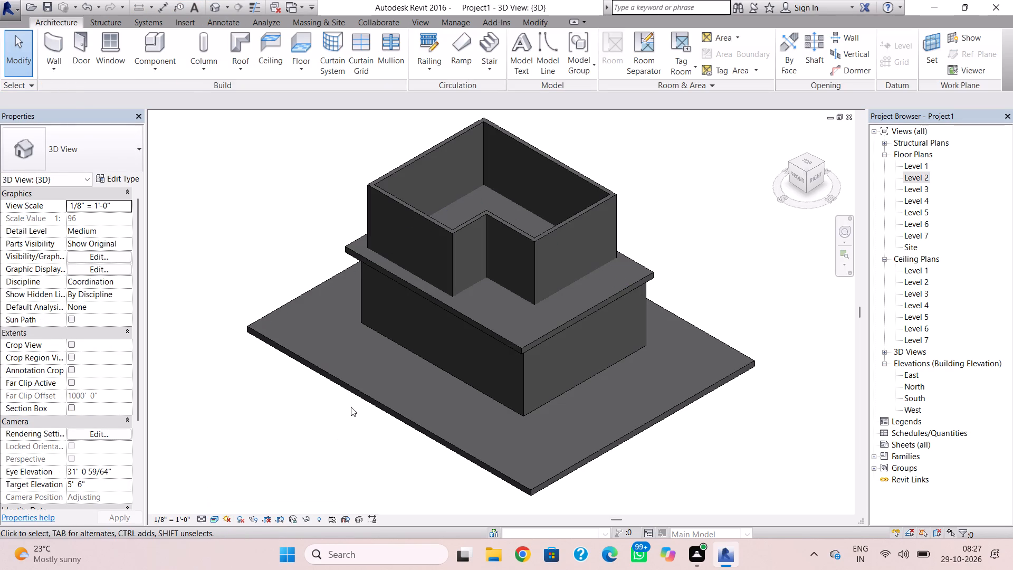
right_click_drag(342, 408, 428, 332, "shift")
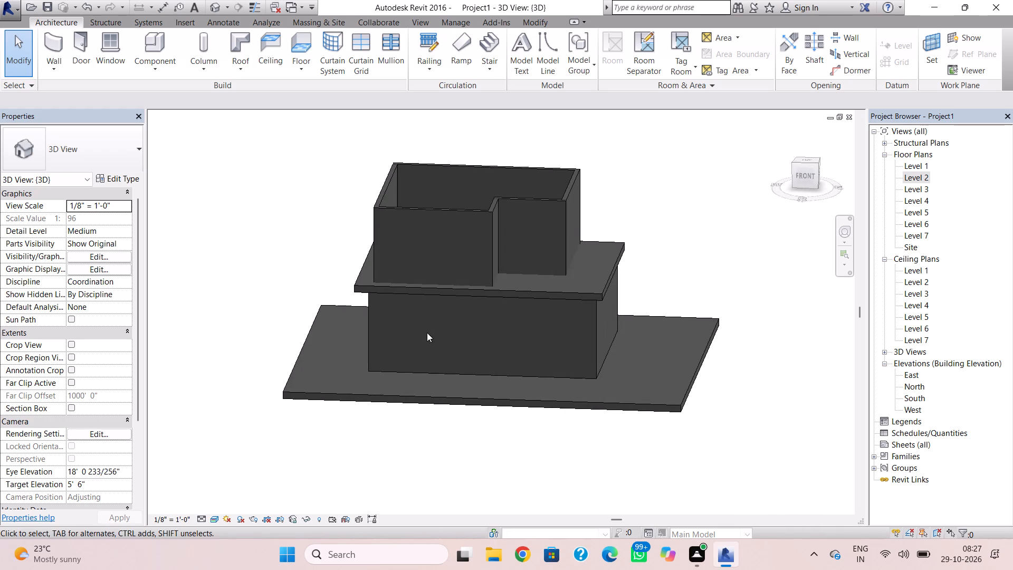
Copy the flat roof on Level 2 and paste it aligned to Level 3.
left_click(356, 288)
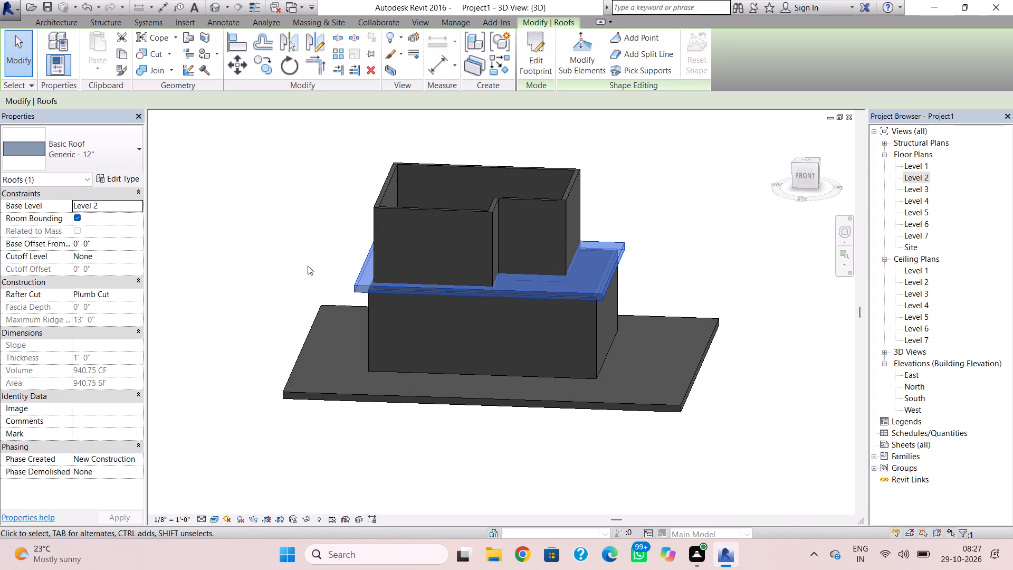
left_click(122, 49)
left_click(104, 63)
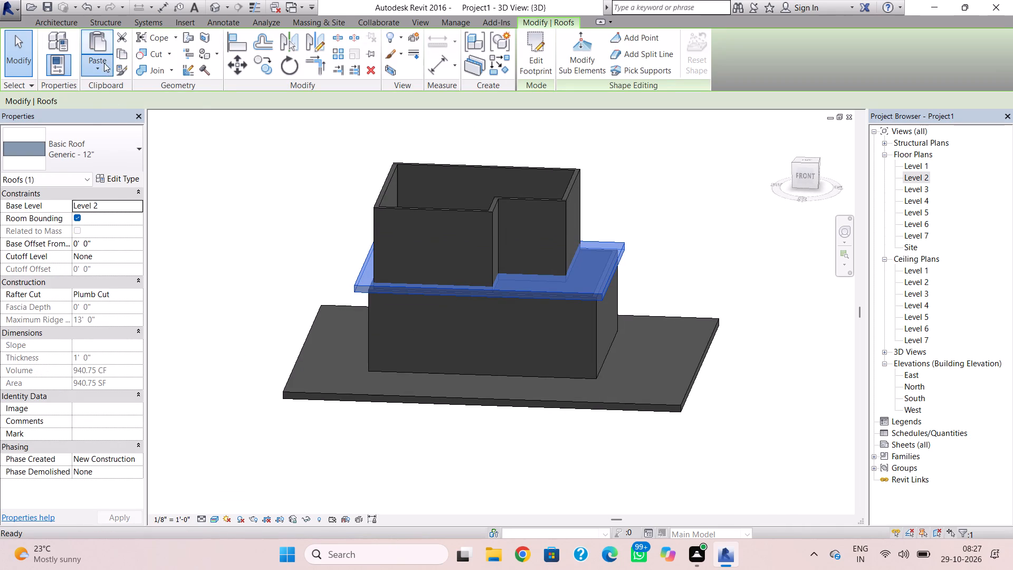
left_click(139, 110)
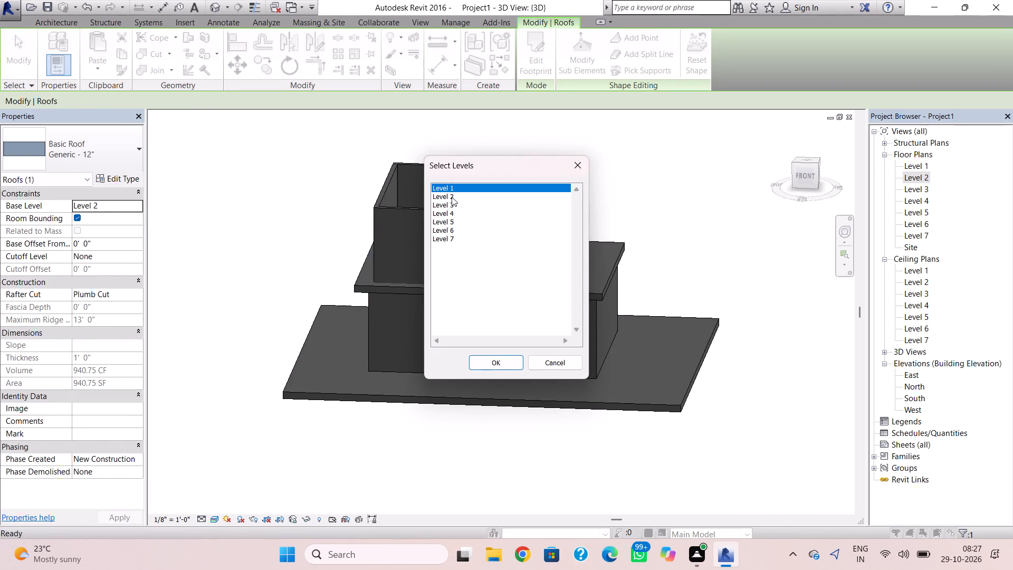
left_click(452, 204)
left_click(495, 361)
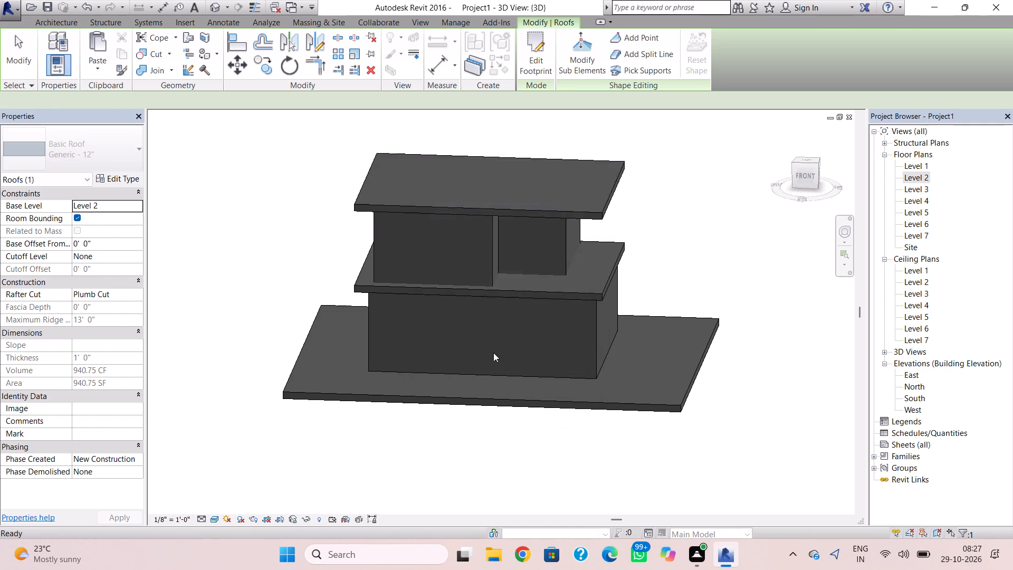
key("Escape")
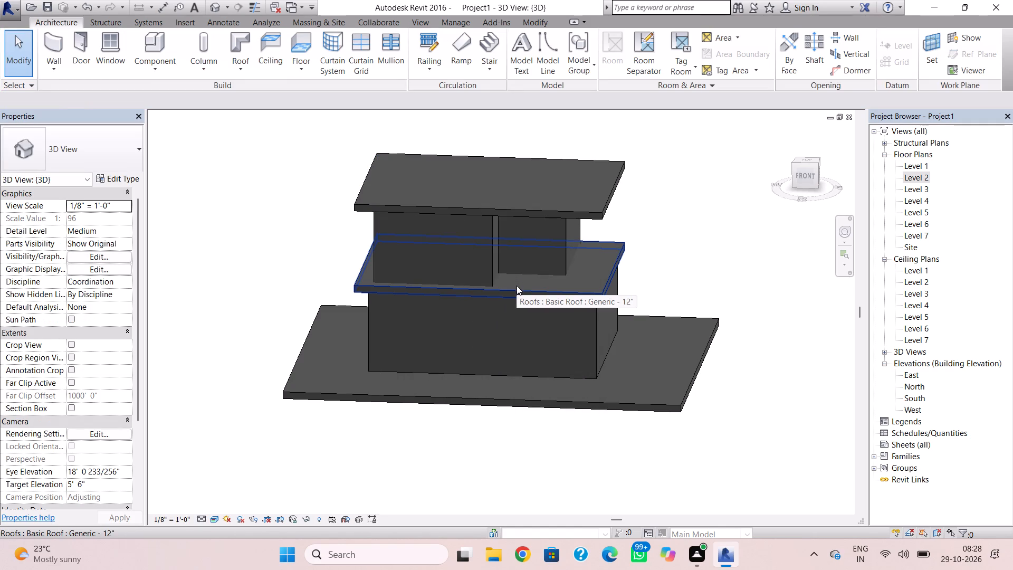
On the Level 2 plan, pull both ends of the south wall clear of the adjoining walls and nudge it about 8" south.
double_click(910, 181)
scroll(587, 358, "down", 1)
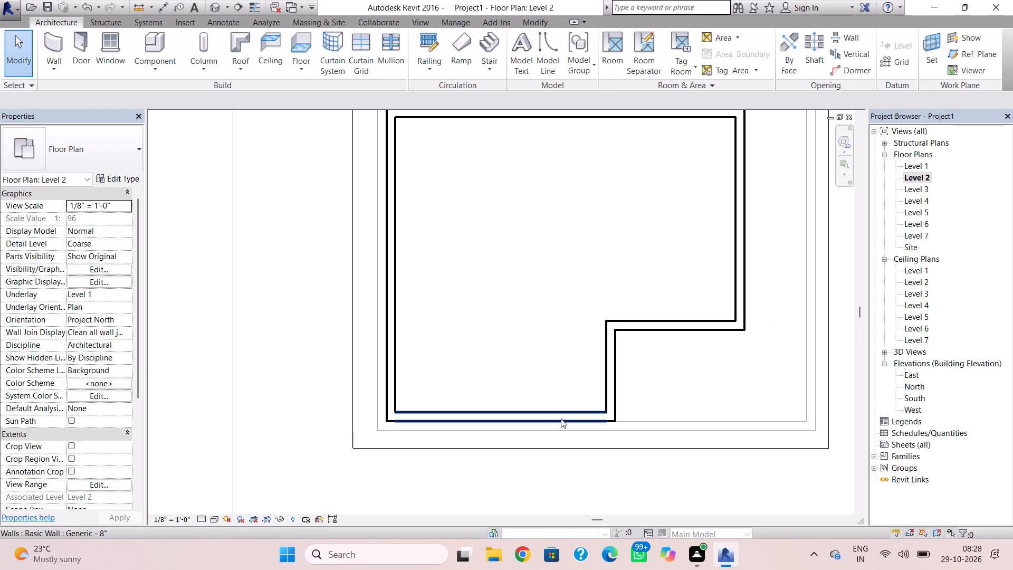
left_click(561, 419)
scroll(455, 423, "up", 3)
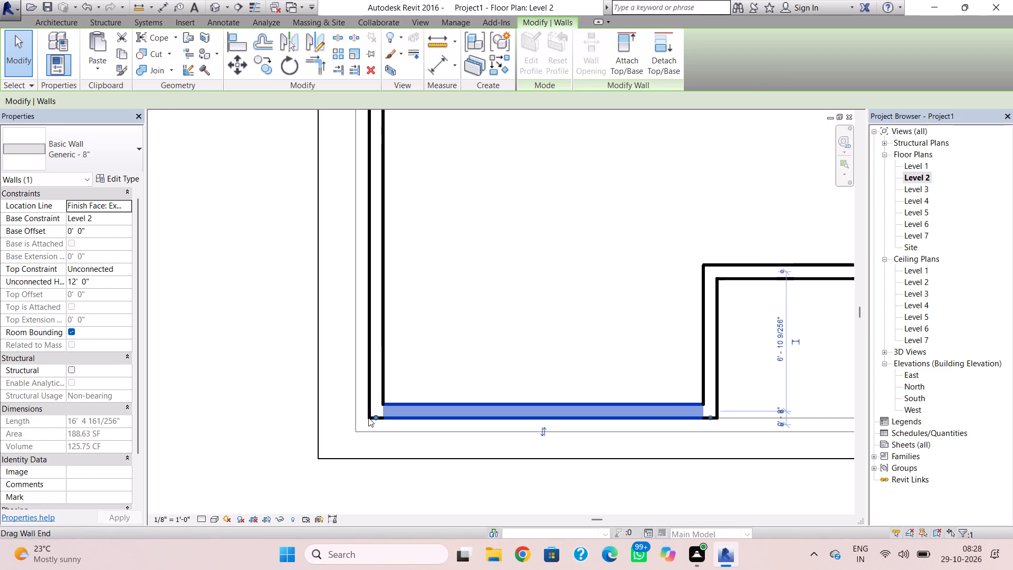
left_click_drag(372, 417, 393, 419)
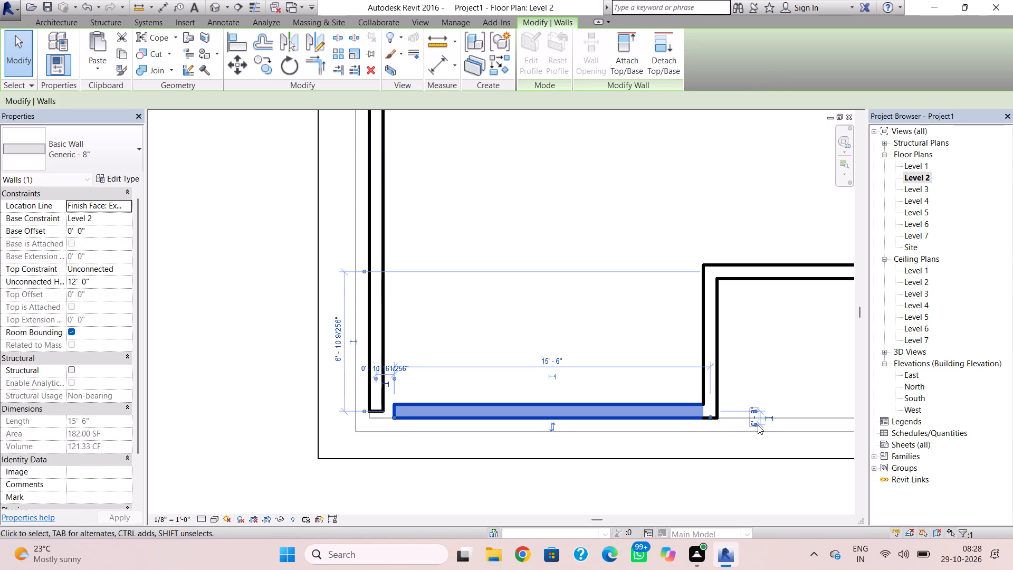
left_click_drag(708, 416, 685, 416)
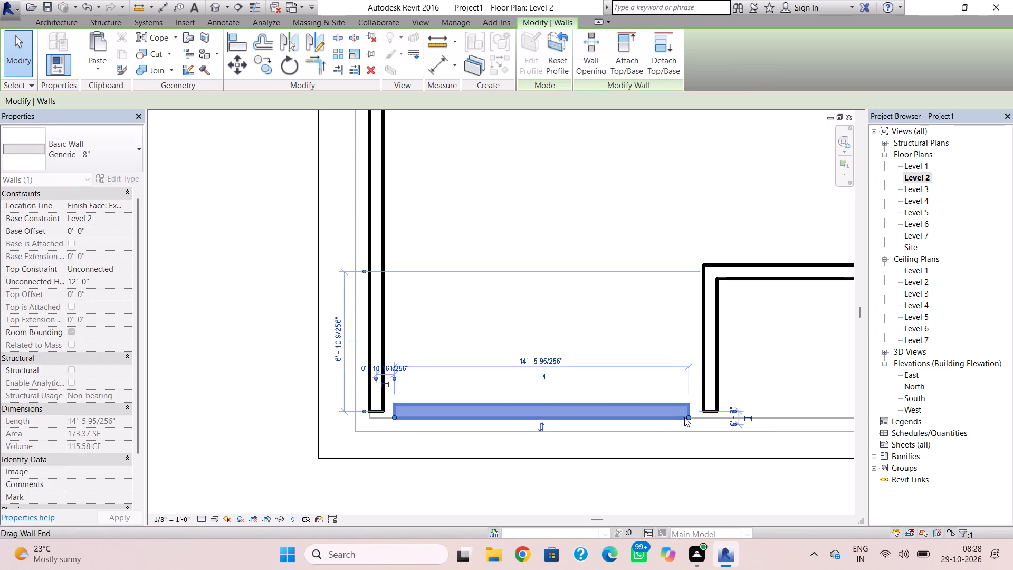
key("Down")
key("Down")
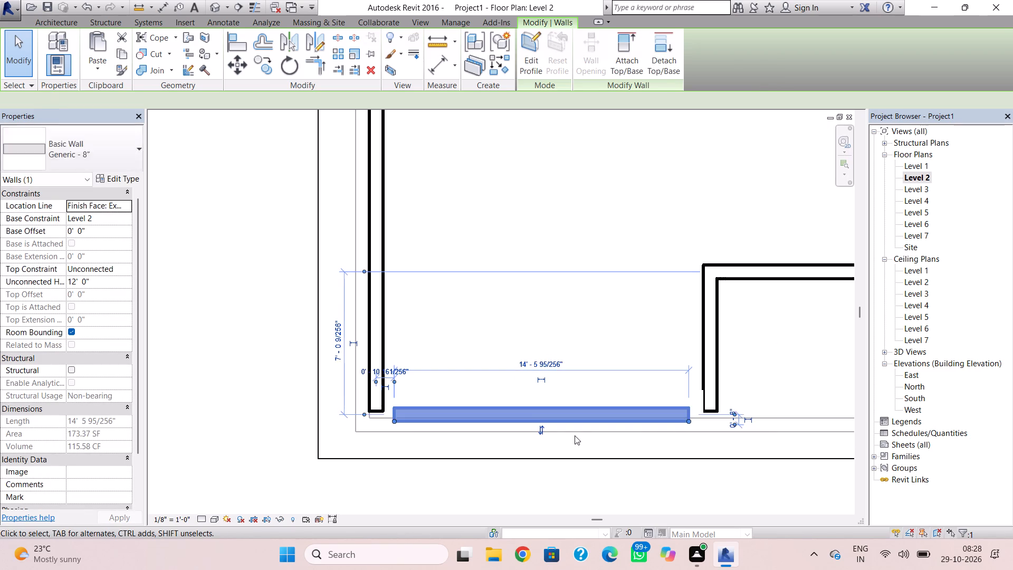
key("Down")
key("Down")
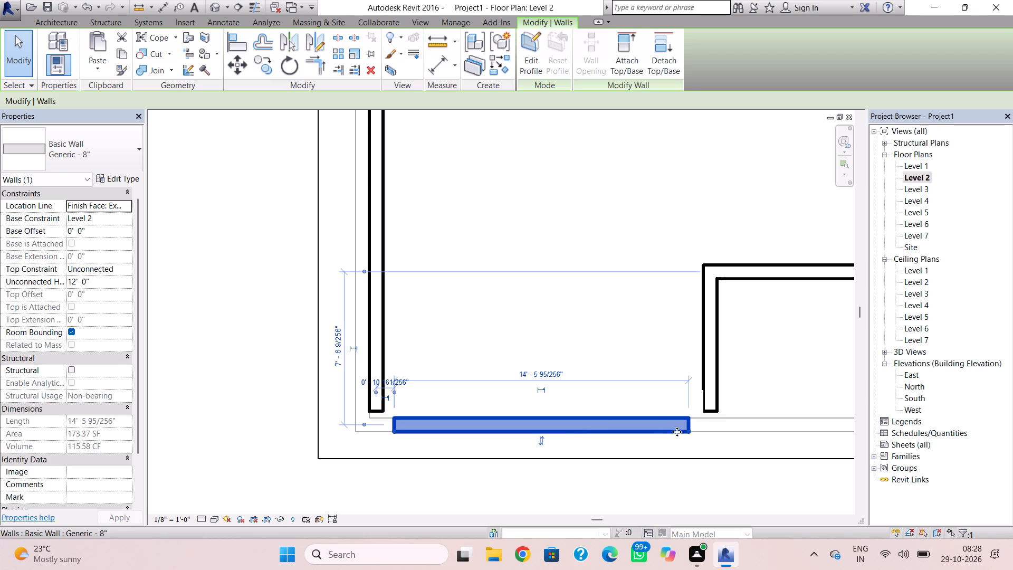
Stretch both ends of the south wall to line up with the outer faces of the west wall and the short notch wall.
scroll(695, 436, "up", 2)
left_click_drag(685, 430, 723, 430)
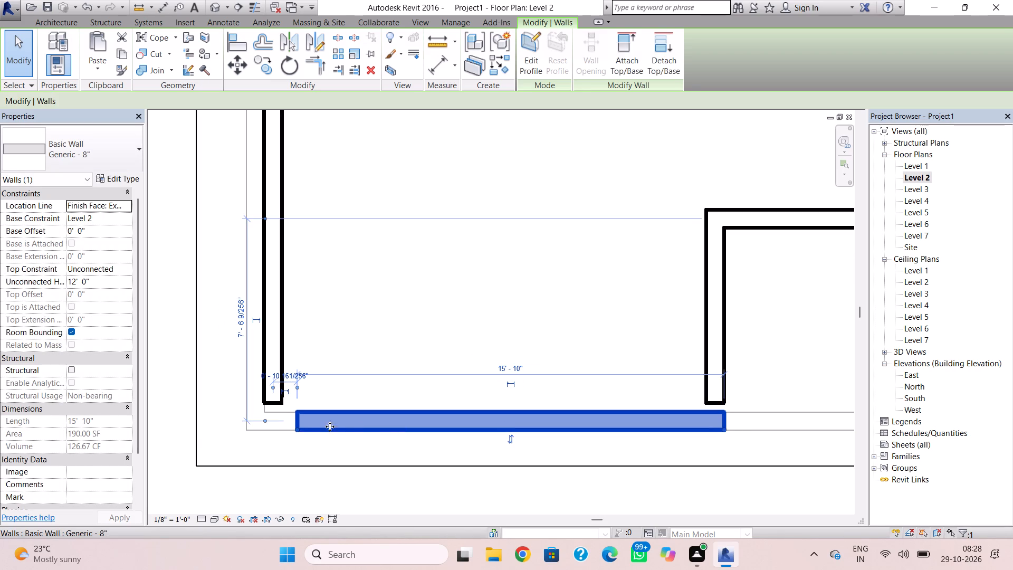
left_click_drag(299, 432, 263, 438)
left_click(302, 461)
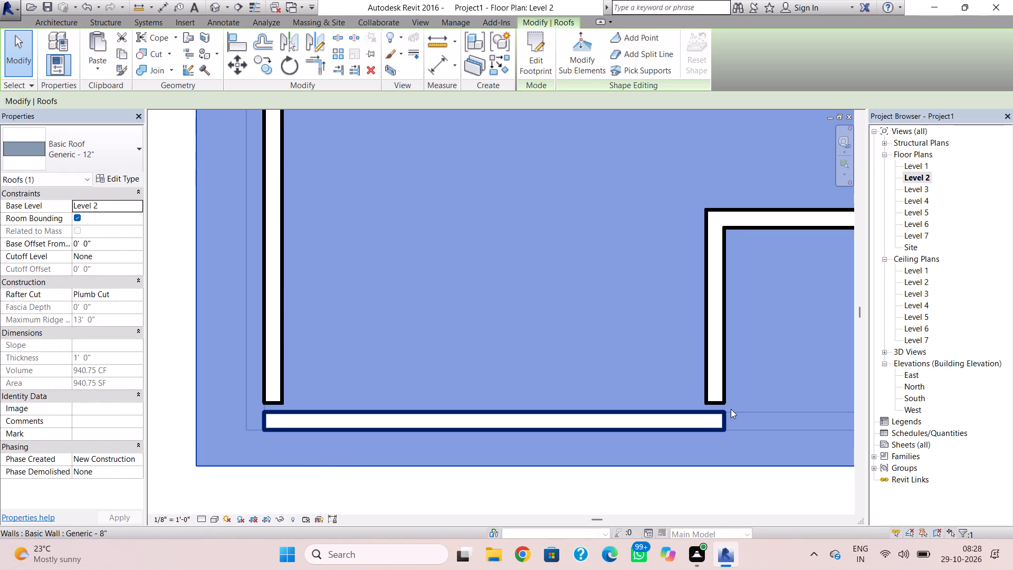
Extend the short notch wall and the west wall south to join the moved south wall.
left_click(722, 400)
left_click_drag(715, 401, 717, 410)
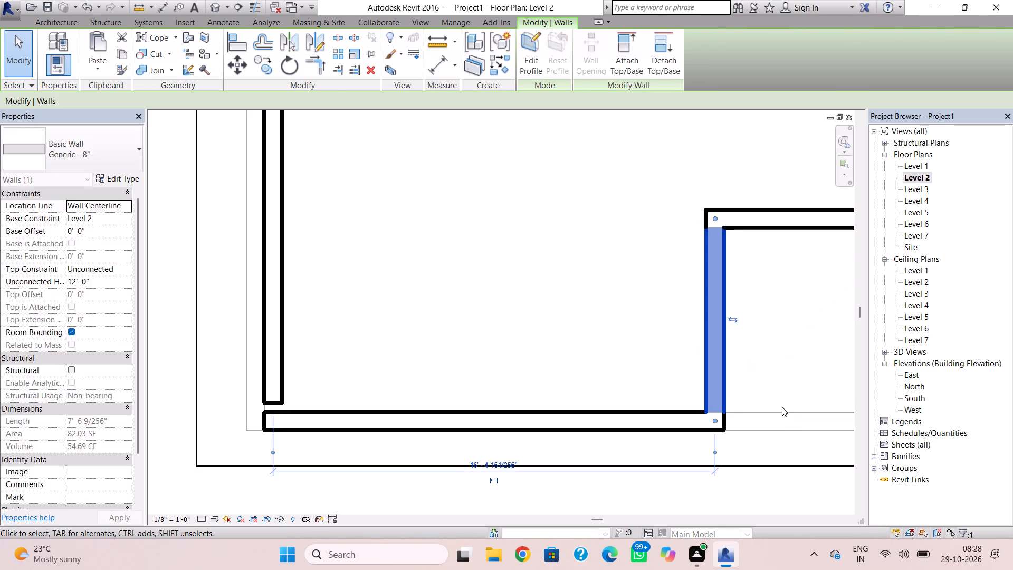
left_click(782, 407)
left_click(276, 399)
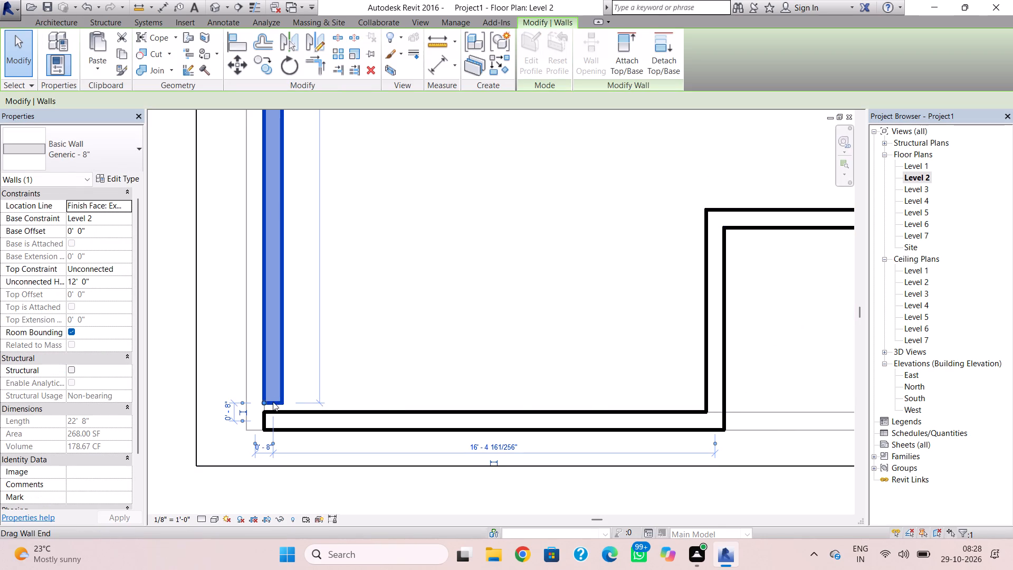
left_click_drag(263, 403, 263, 407)
left_click(390, 377)
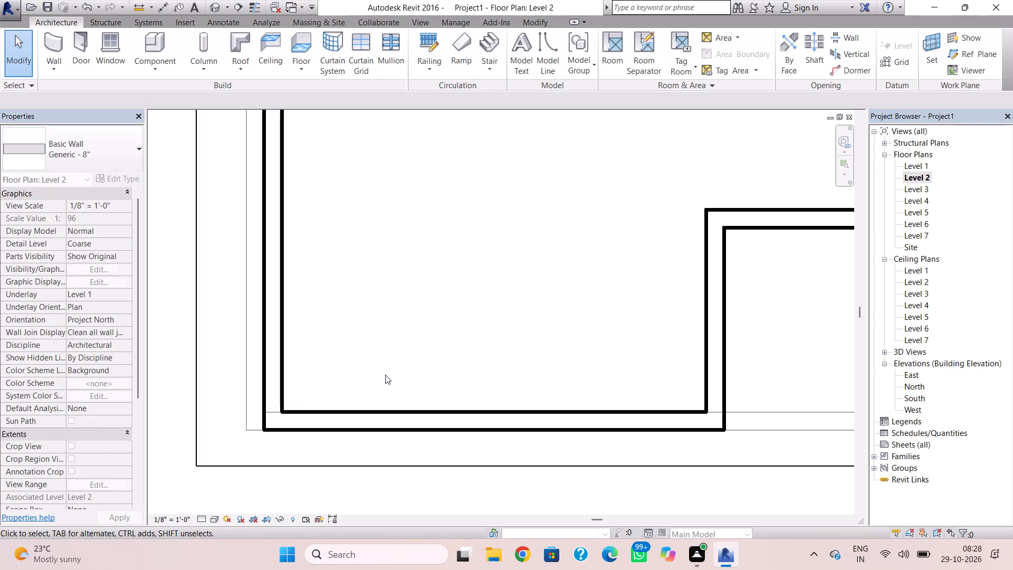
Nudge the Level 2 south wall further south until its outer face is flush with the lower roof's south edge.
left_click(218, 7)
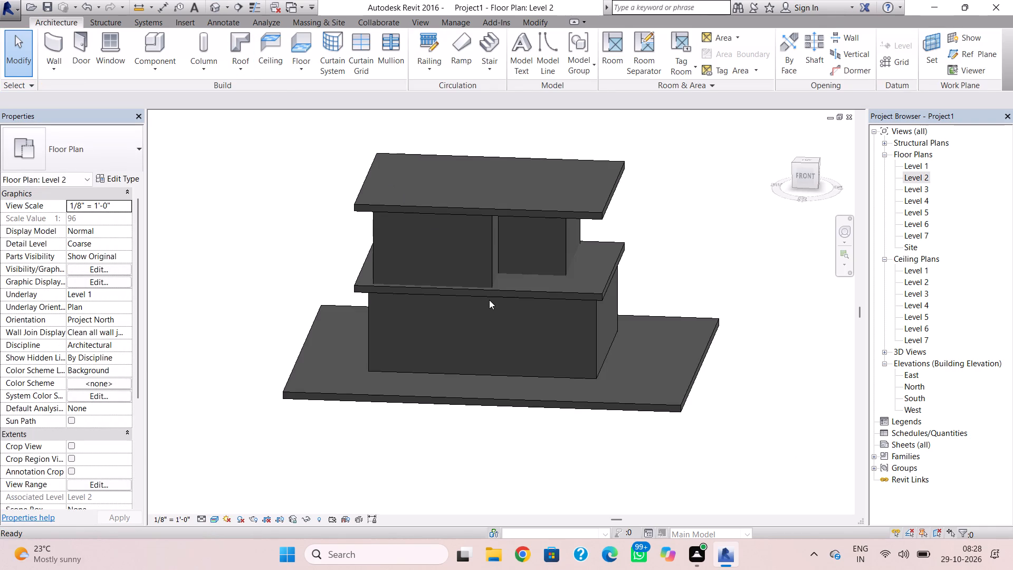
right_click_drag(492, 296, 531, 416, "shift")
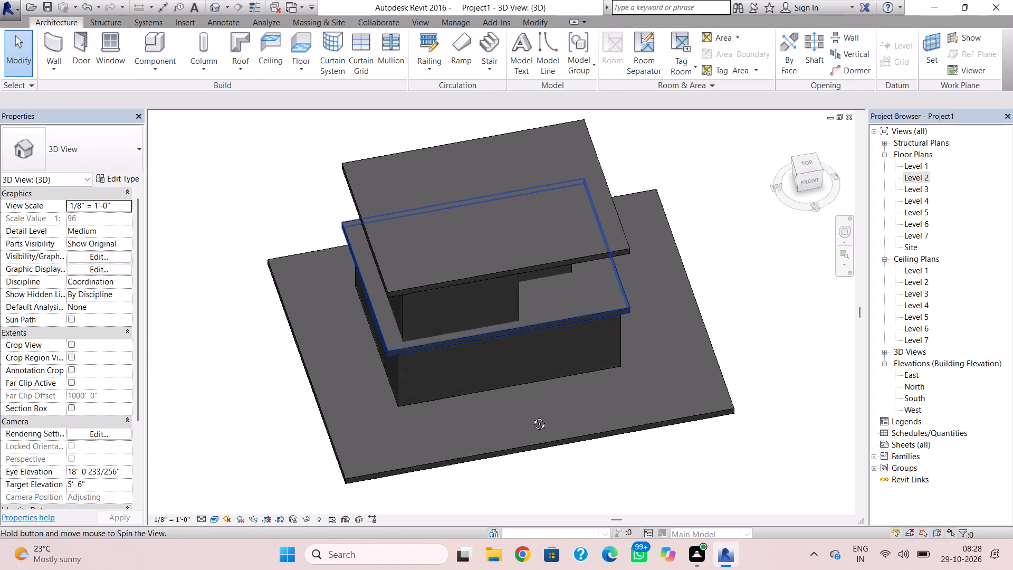
right_click_drag(531, 416, 499, 358, "shift")
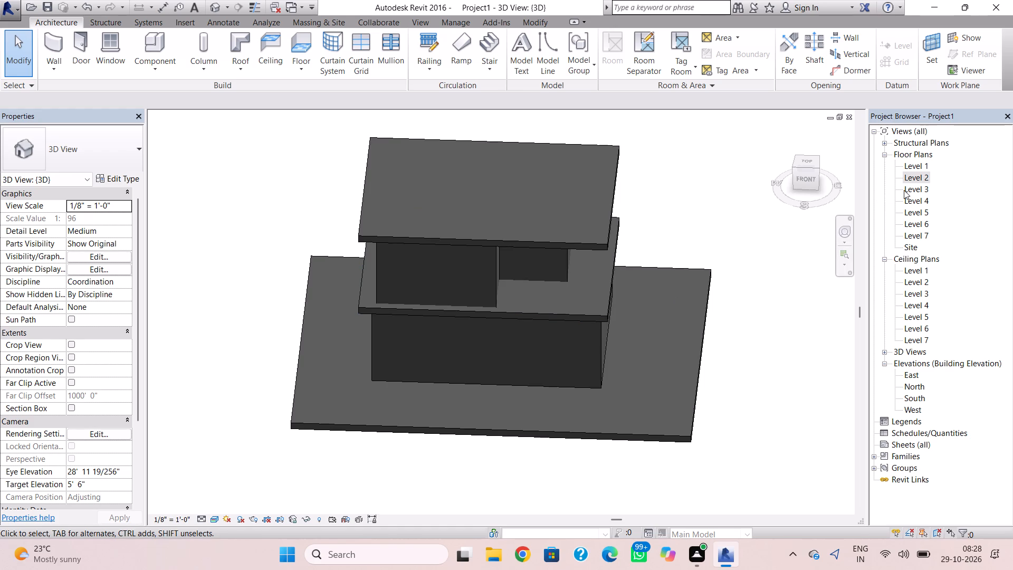
double_click(922, 178)
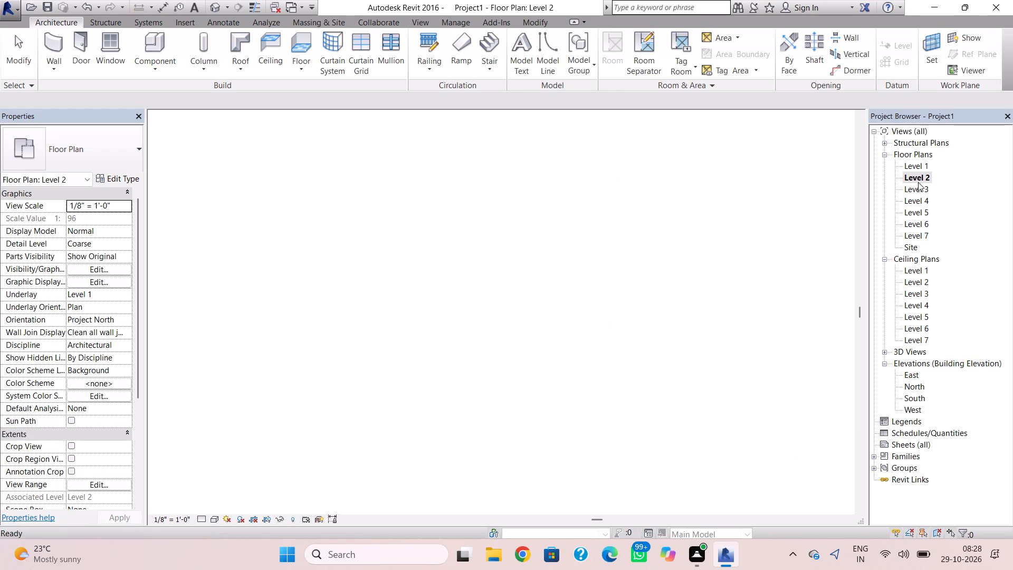
scroll(501, 407, "down", 1)
middle_click_drag(501, 407, 500, 378)
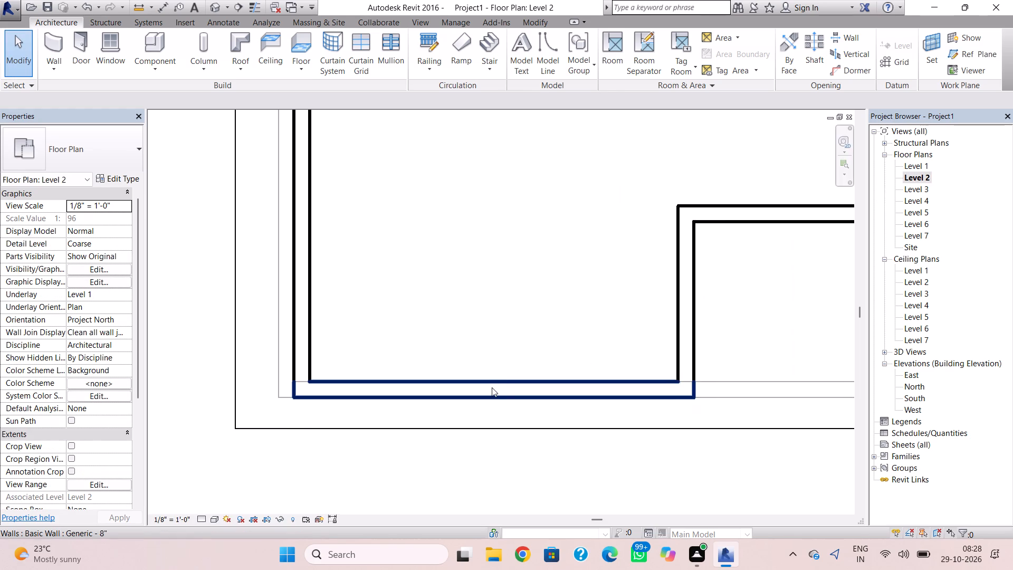
left_click(492, 390)
key("Down")
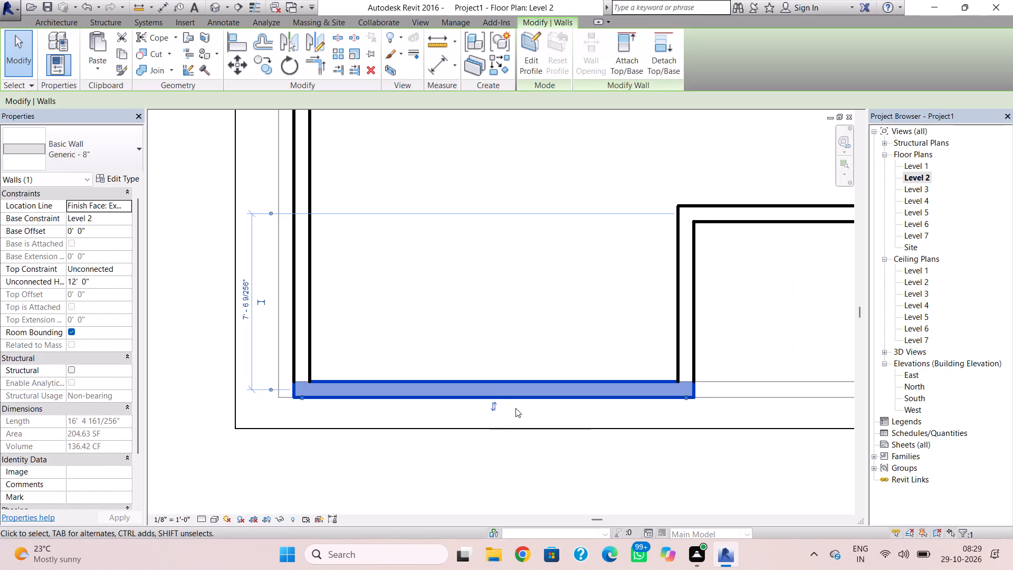
key("Down")
key("Down")
key("Down")
key("Down")
key("Down")
key("Down")
key("Down")
key("Down")
key("Down")
key("Down")
key("Down")
key("Up")
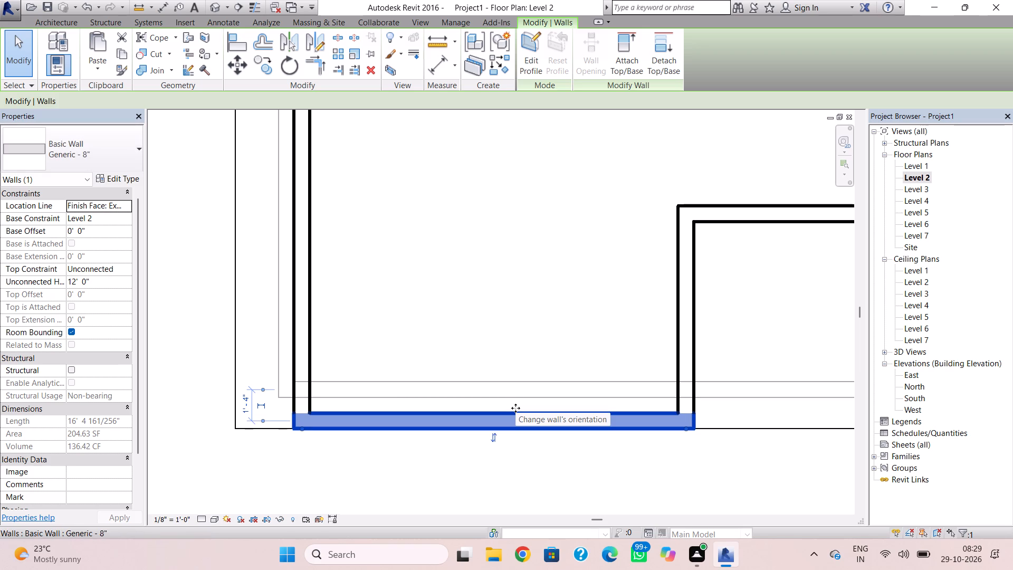
In the 3D view, stretch the top of the upper south wall above the top roof, to a height of about 26'-5".
left_click(214, 11)
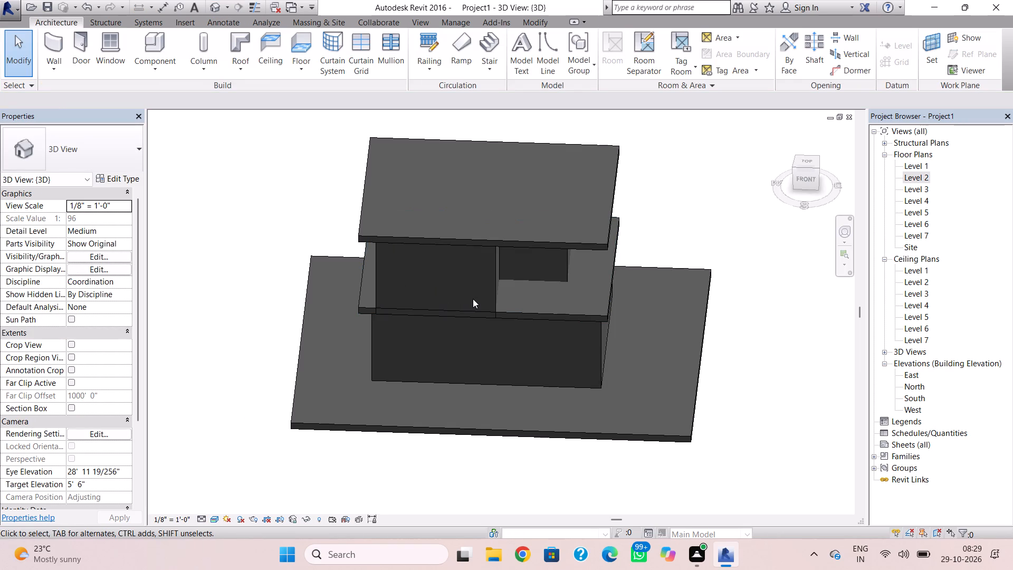
left_click(495, 281)
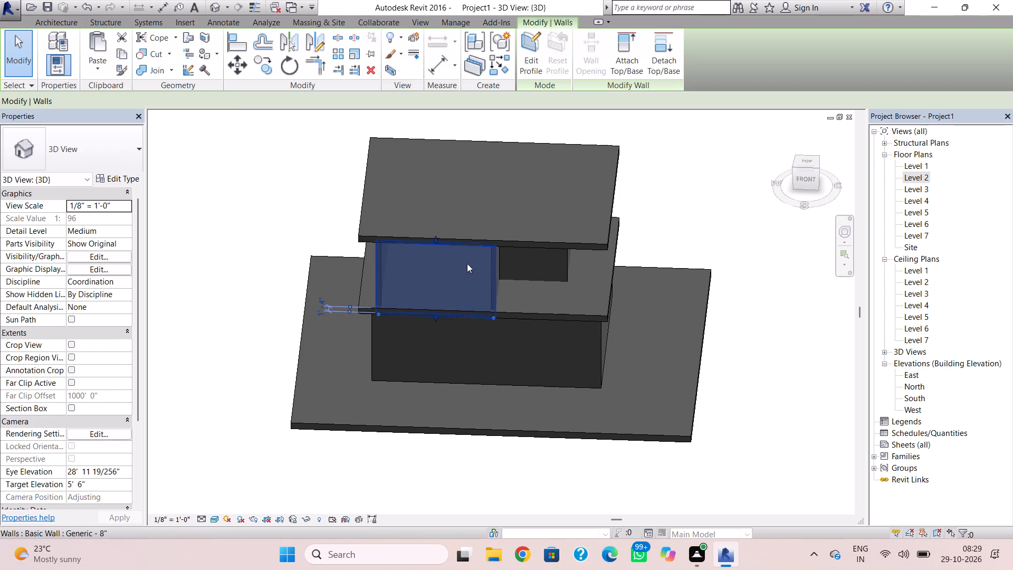
left_click_drag(436, 239, 440, 157)
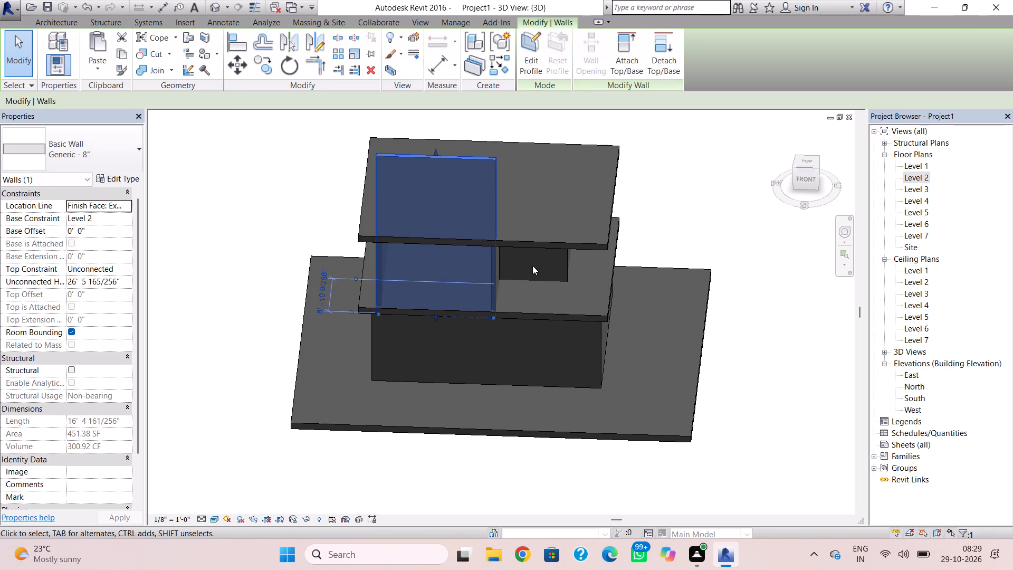
Edit the Level 3 roof footprint so its south edge meets the south wall's inner face, finish it with the highlighted walls attached, and return to 3D.
double_click(553, 244)
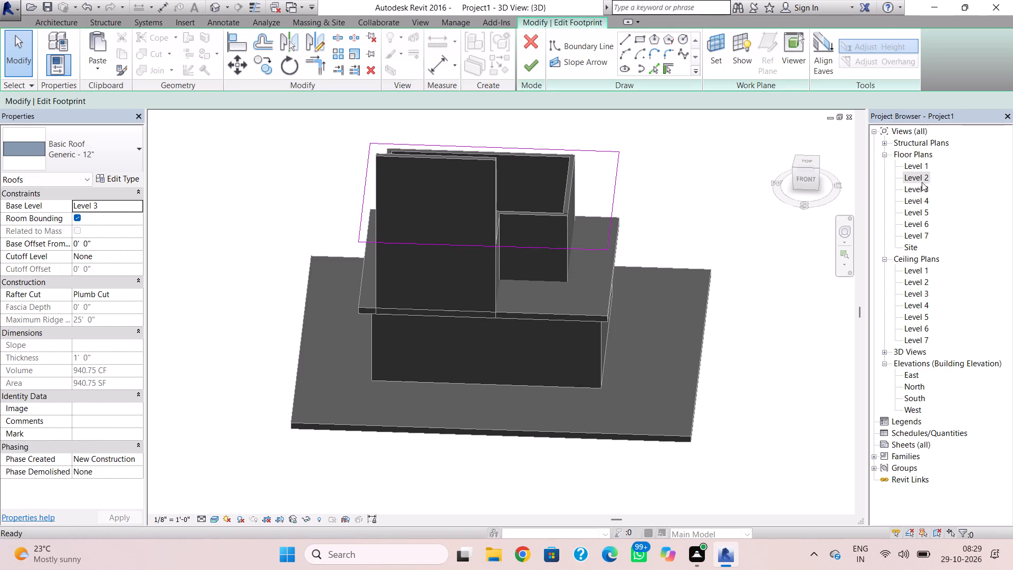
double_click(921, 191)
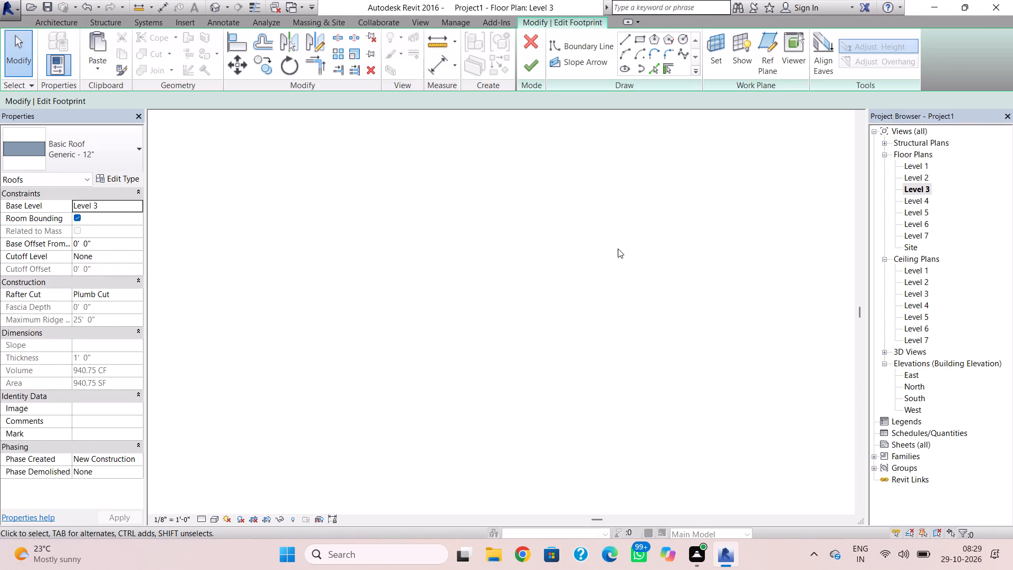
left_click(550, 424)
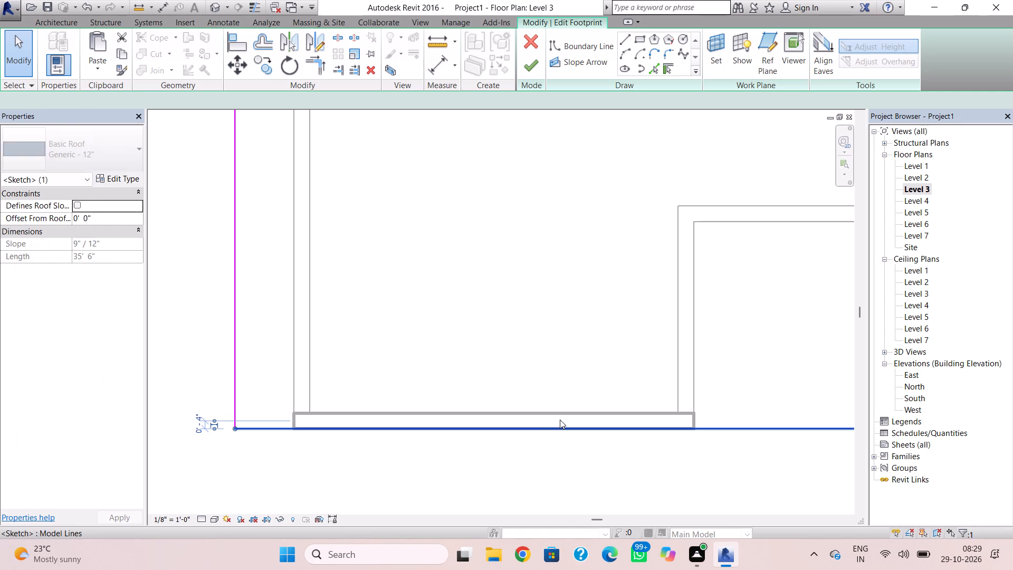
scroll(560, 419, "down", 1)
middle_click_drag(557, 415, 361, 369)
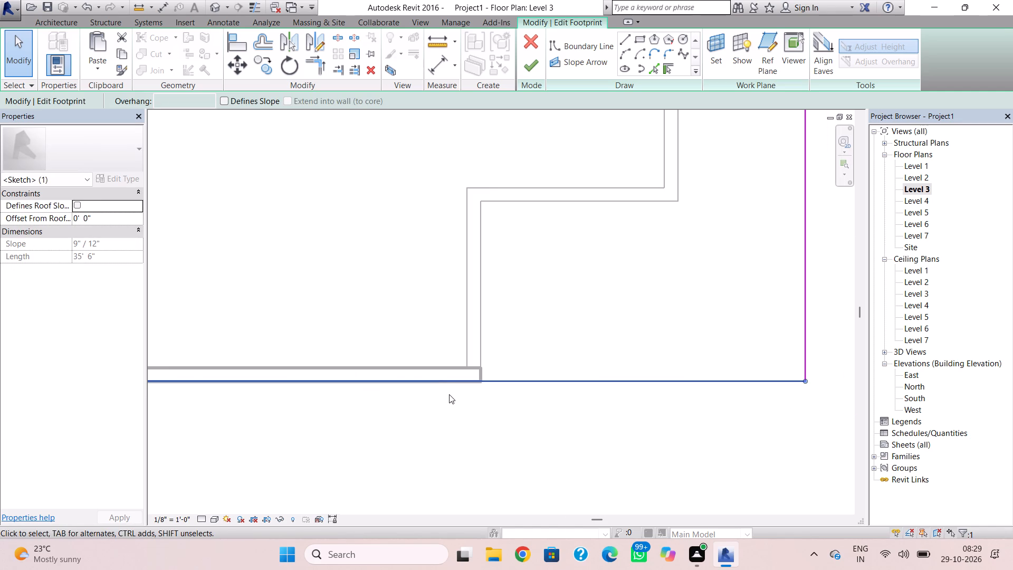
key("Up")
key("Up")
key("Up")
left_click(450, 394)
key("Up")
key("Up")
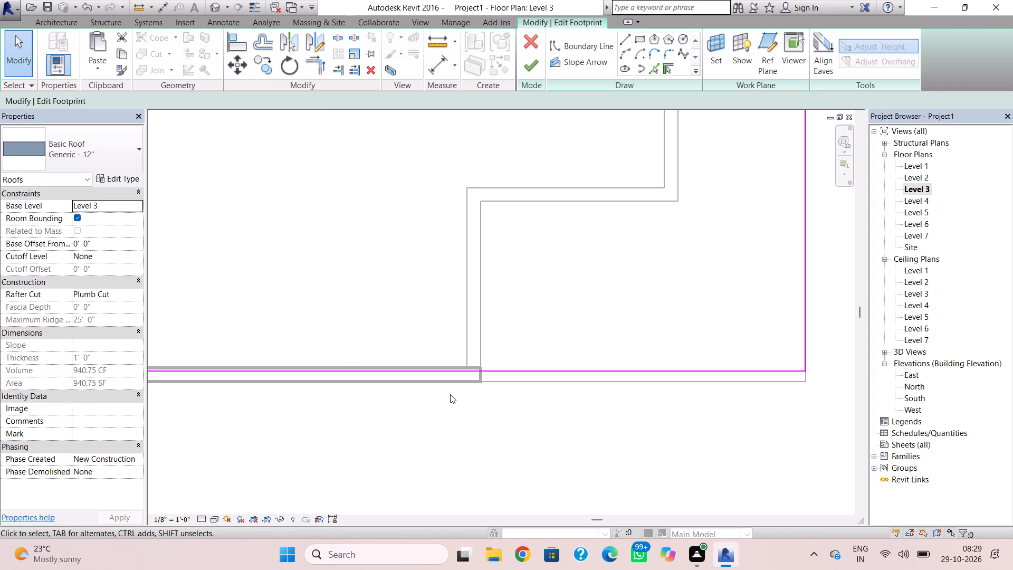
left_click(496, 366)
key("Up")
left_click(558, 421)
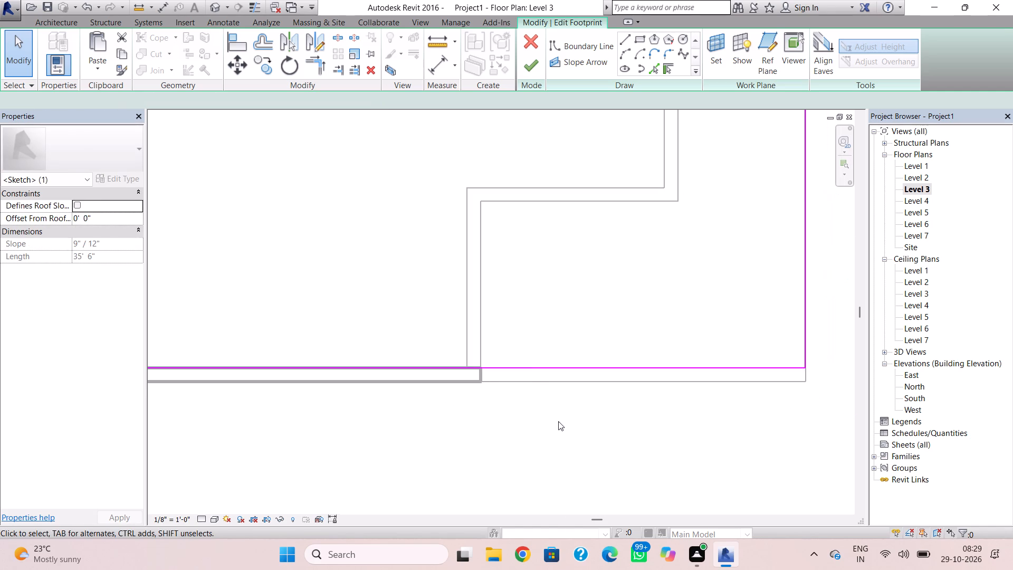
left_click(534, 69)
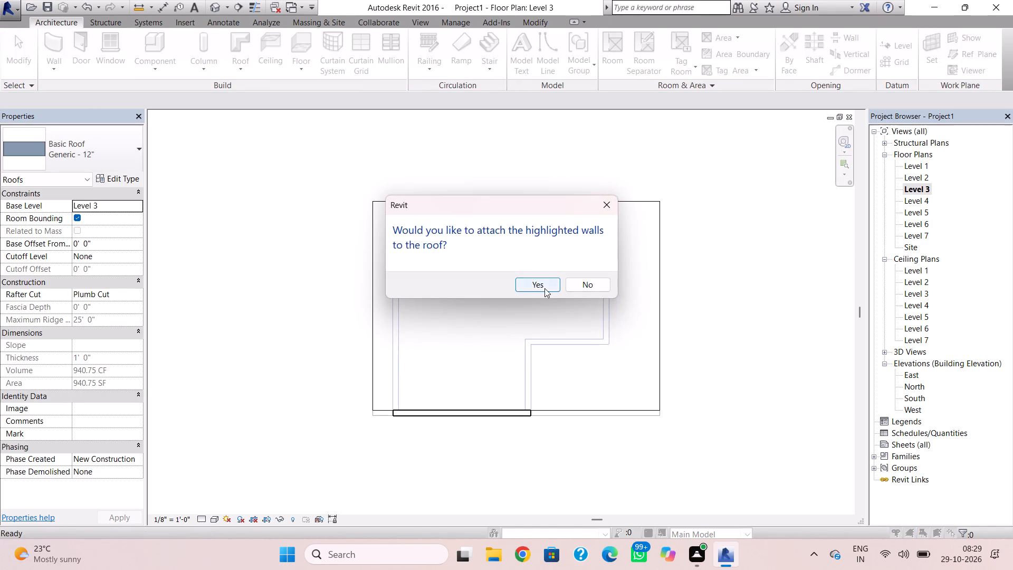
left_click(544, 288)
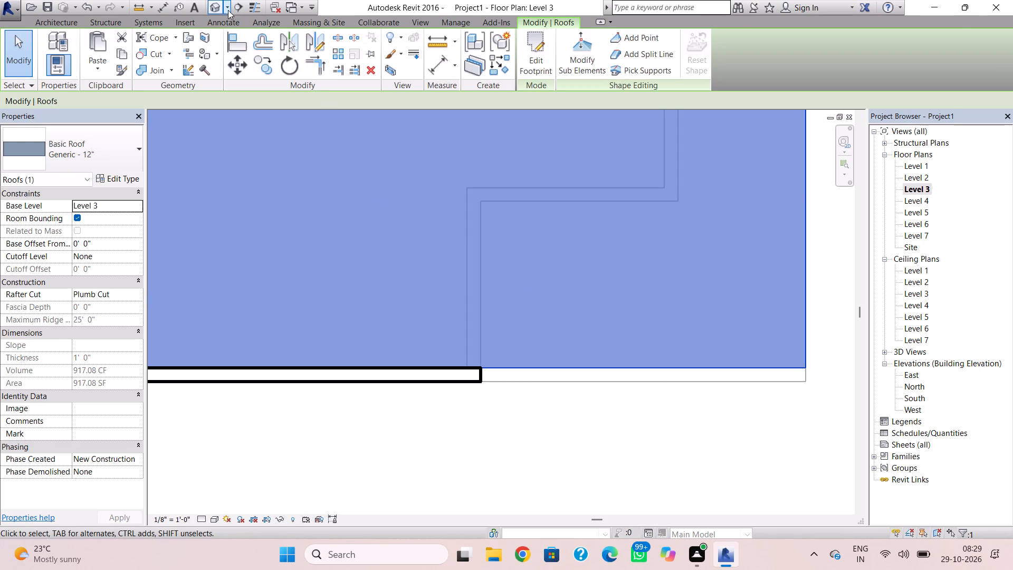
left_click(216, 4)
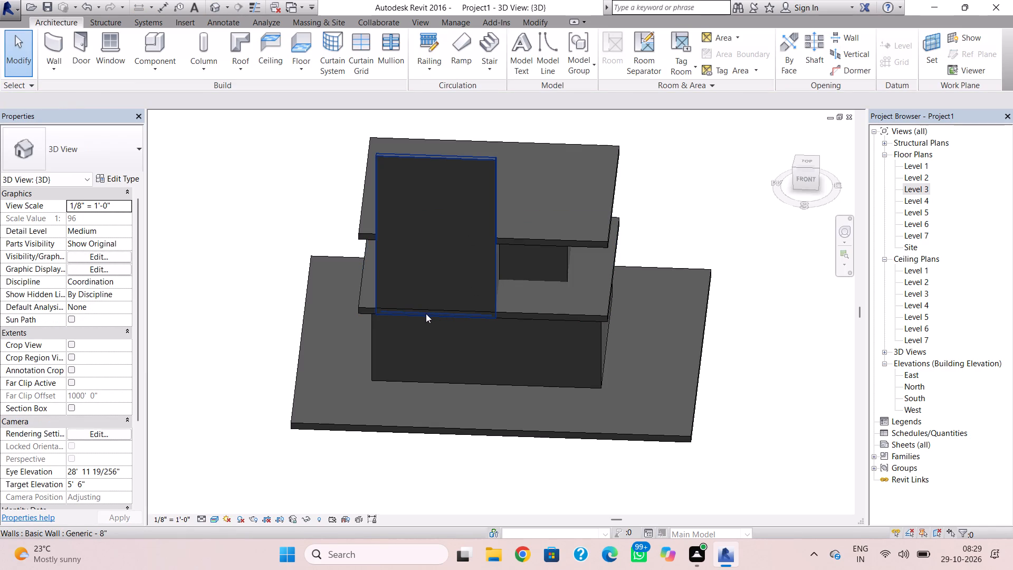
In the Level 3 plan, extend the tall south wall's west end to the roof's southwest corner and check it in 3D.
left_click(377, 305)
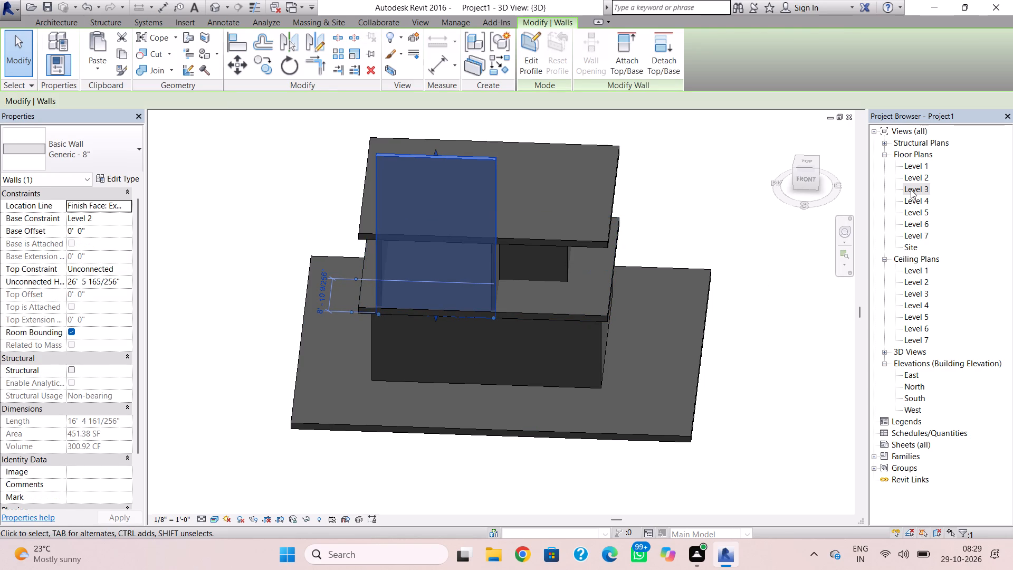
double_click(911, 189)
scroll(403, 411, "down", 5)
middle_click_drag(410, 411, 537, 390)
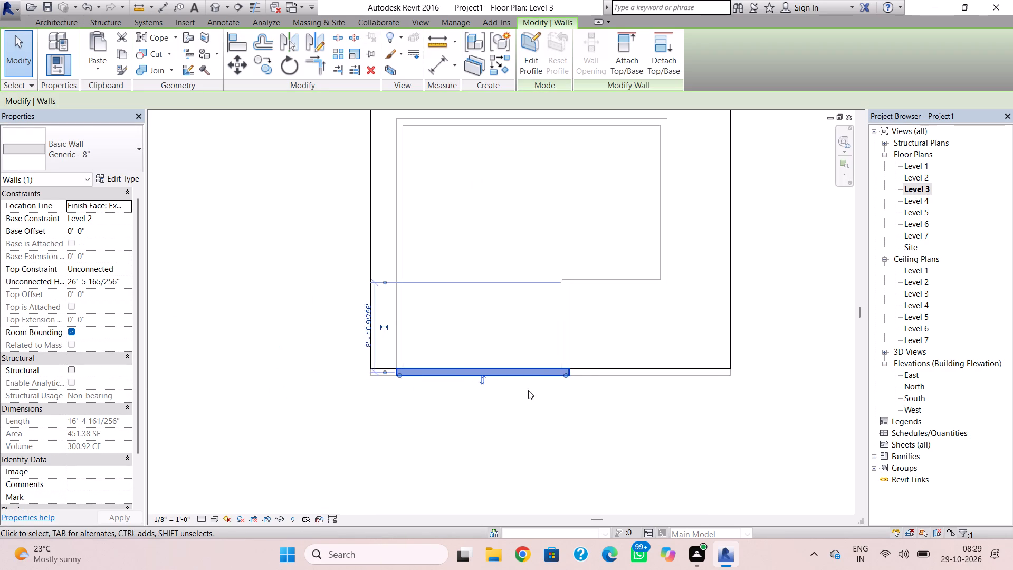
scroll(407, 391, "up", 4)
left_click_drag(395, 362, 348, 367)
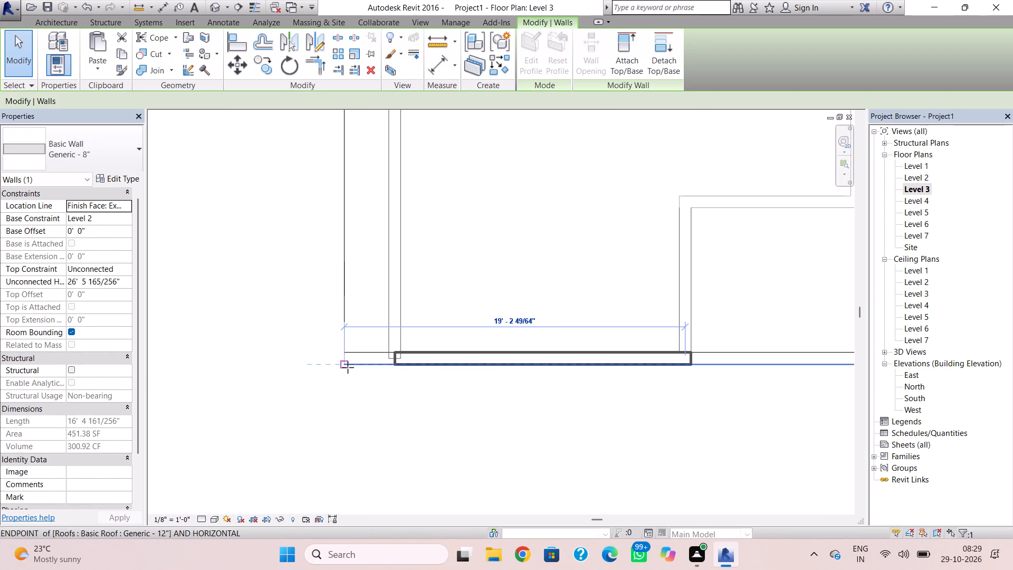
left_click_drag(348, 367, 347, 367)
left_click(356, 392)
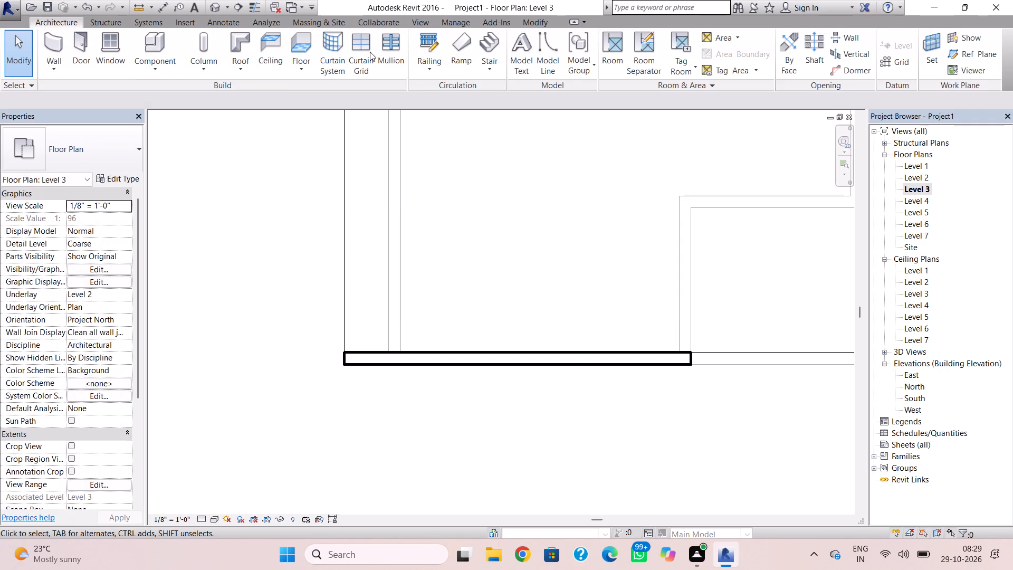
left_click(218, 8)
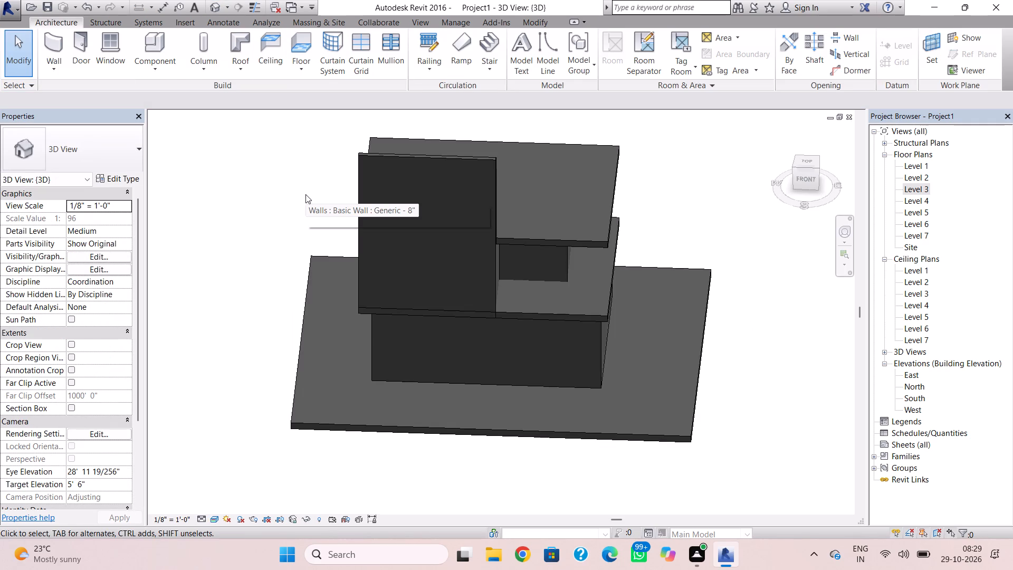
right_click_drag(337, 185, 398, 176, "shift")
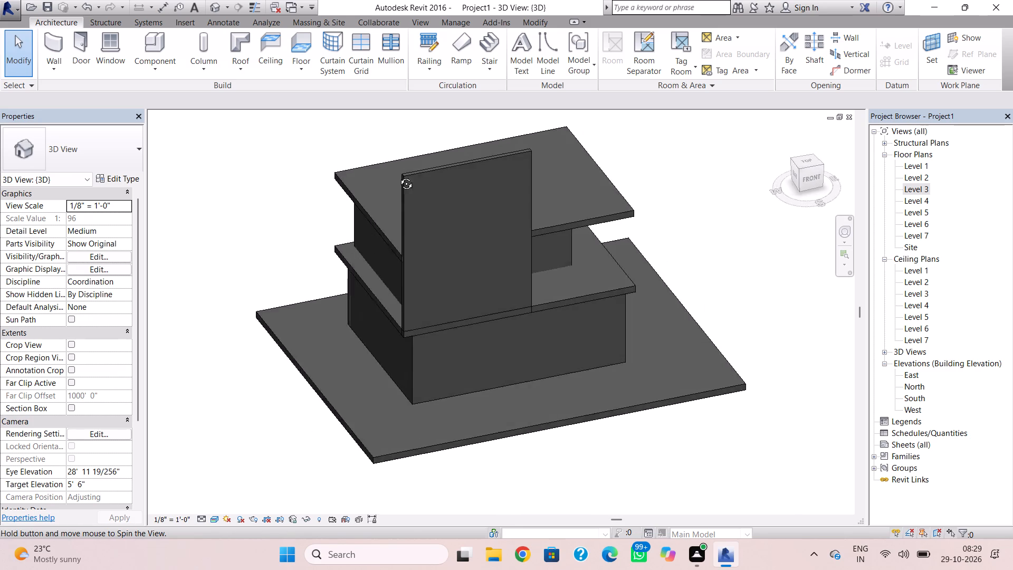
right_click_drag(398, 176, 571, 195, "shift")
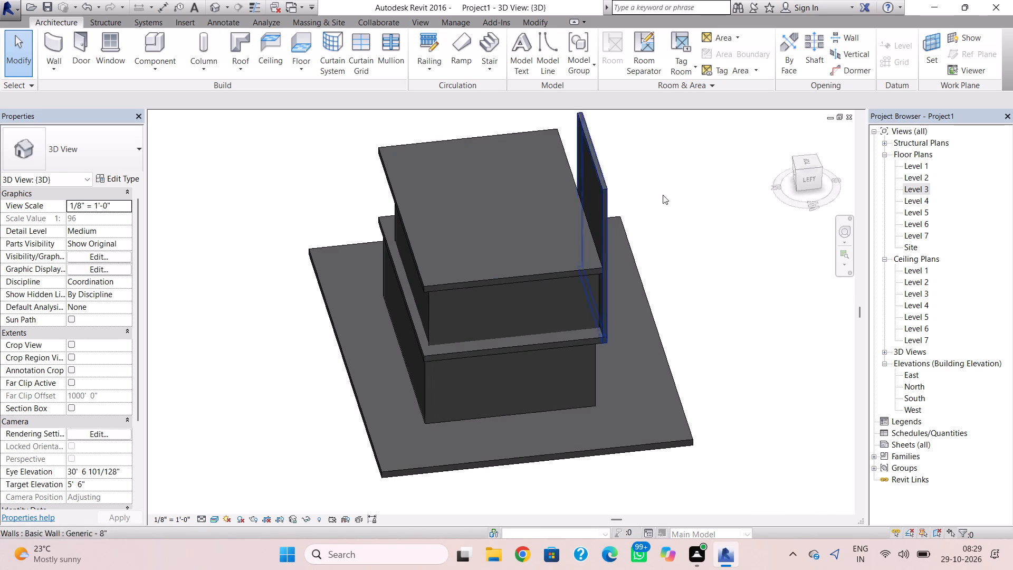
In the Level 2 plan, nudge the west wall outward until its outer face is flush with the roof's west edge.
double_click(916, 180)
scroll(299, 346, "down", 2)
middle_click(297, 346)
left_click(297, 346)
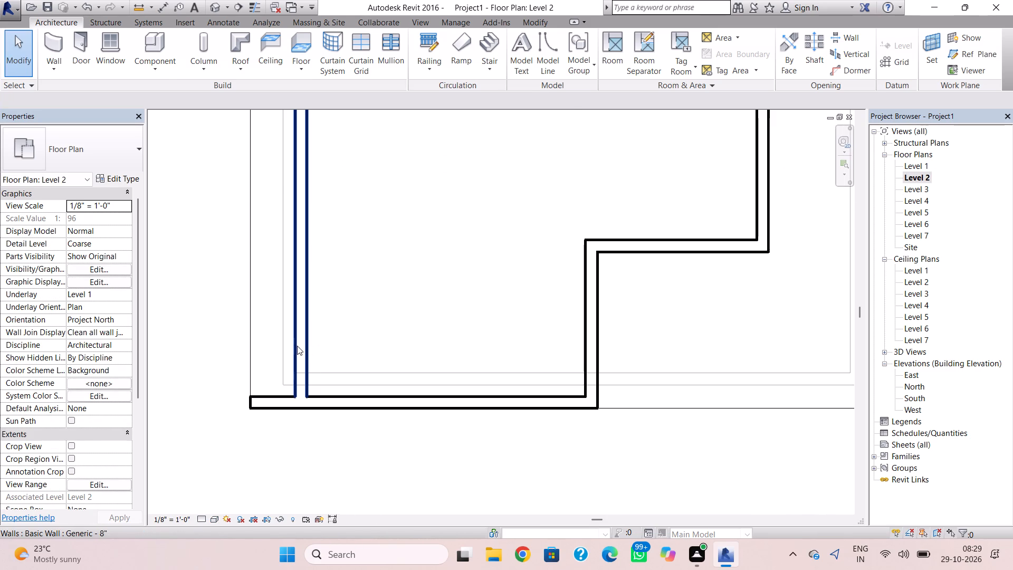
key("Left")
key("Left")
key("Left")
key("Left")
key("Left")
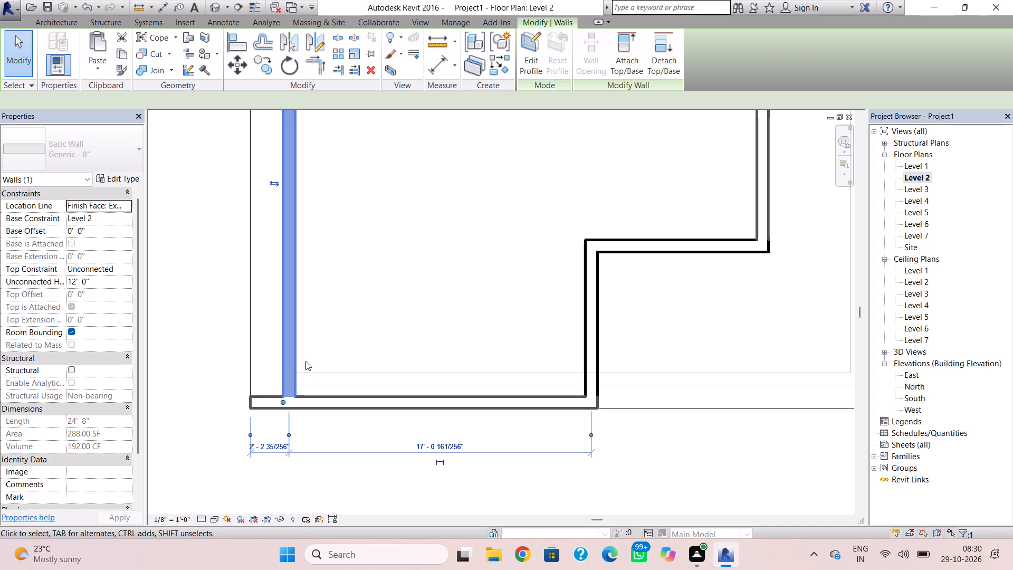
key("Left")
key("Left")
key("Left")
key("Left")
key("Left")
key("Left")
key("Left")
key("Left")
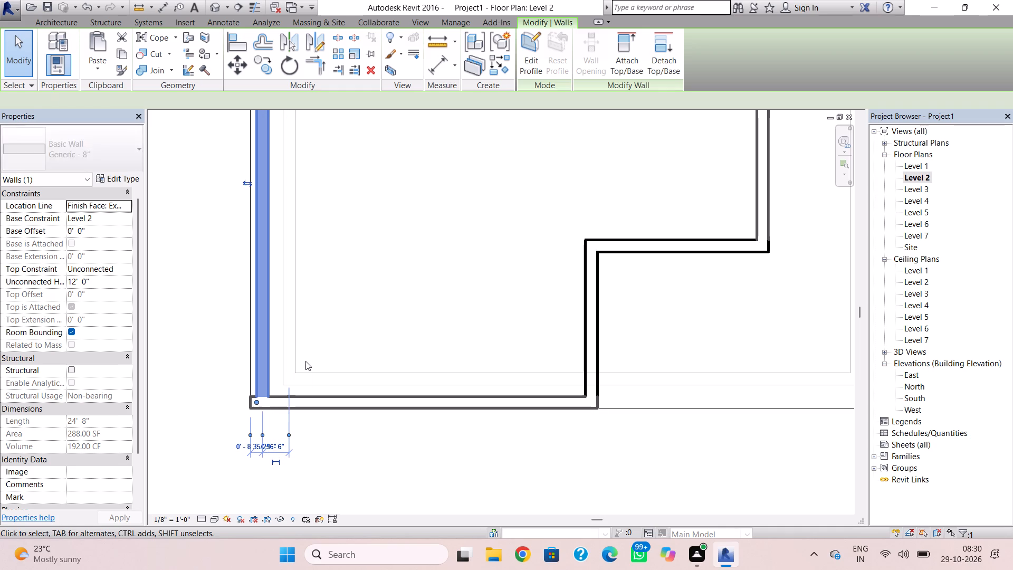
key("Left")
key("Left")
scroll(240, 368, "up", 4)
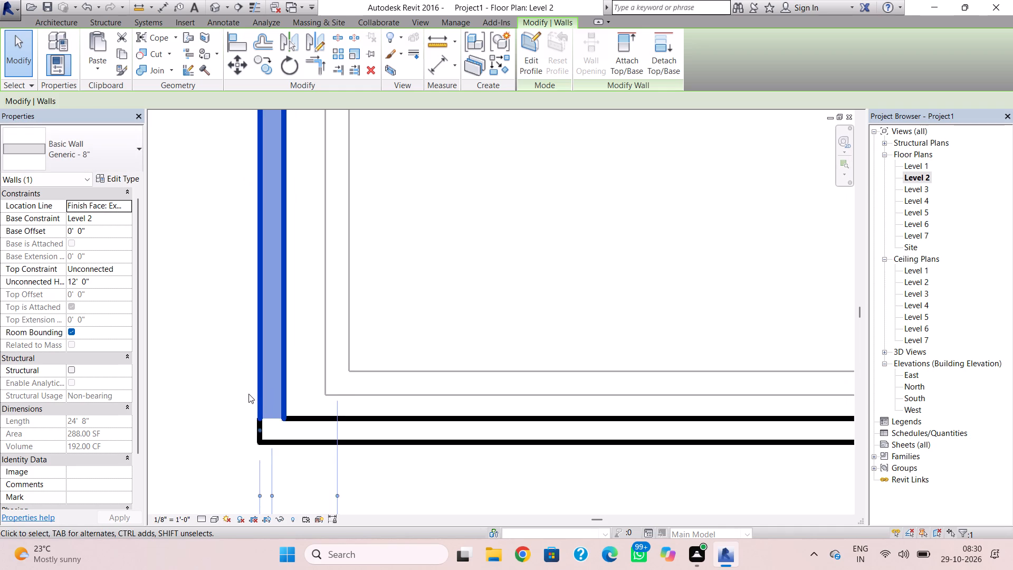
scroll(249, 394, "up", 5)
scroll(278, 430, "up", 8)
key("Left")
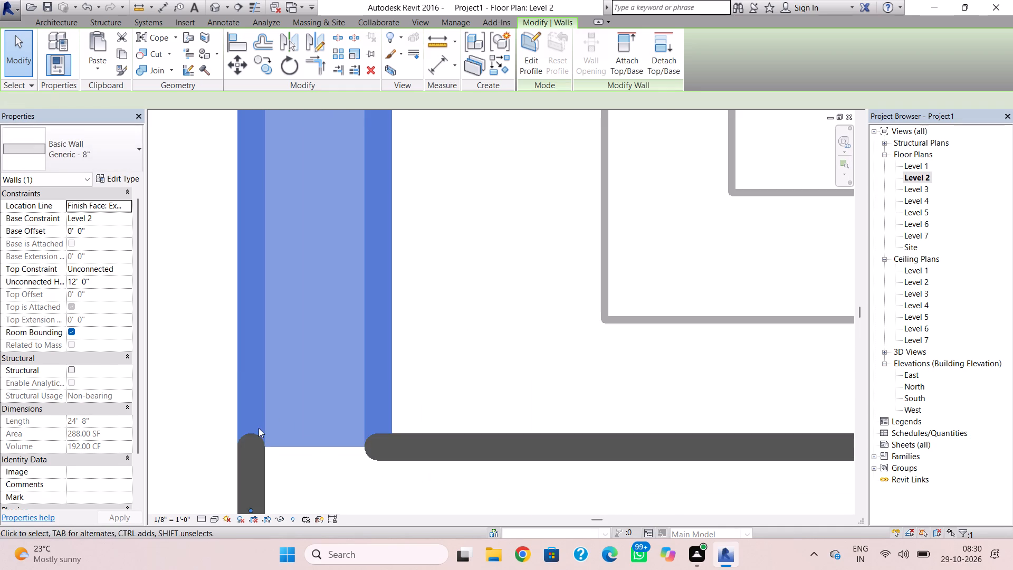
left_click(207, 409)
Nudge the Level 2 north wall outward until its outer face meets the roof's north edge.
scroll(372, 381, "down", 16)
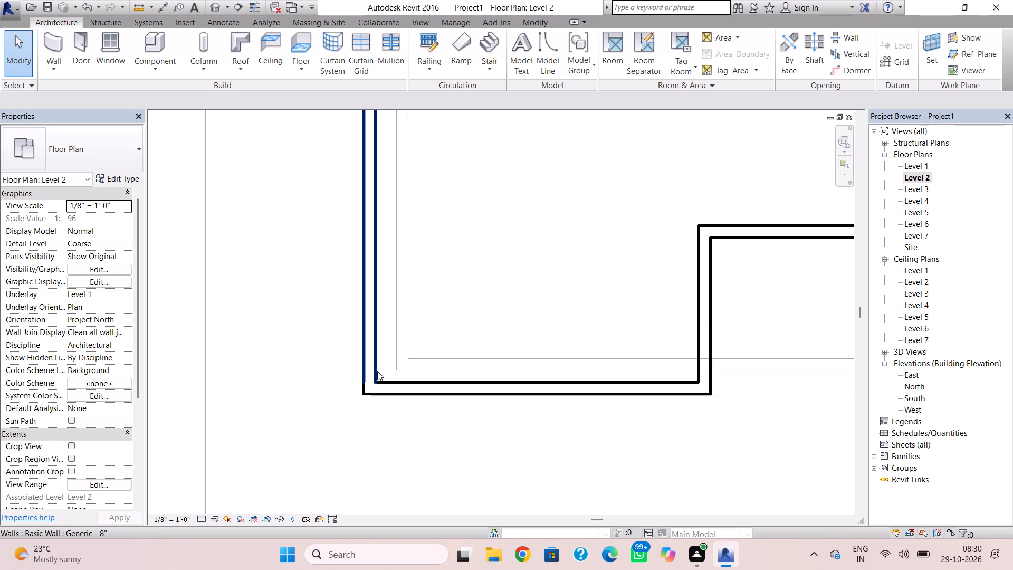
scroll(377, 371, "down", 5)
middle_click_drag(378, 370, 289, 501)
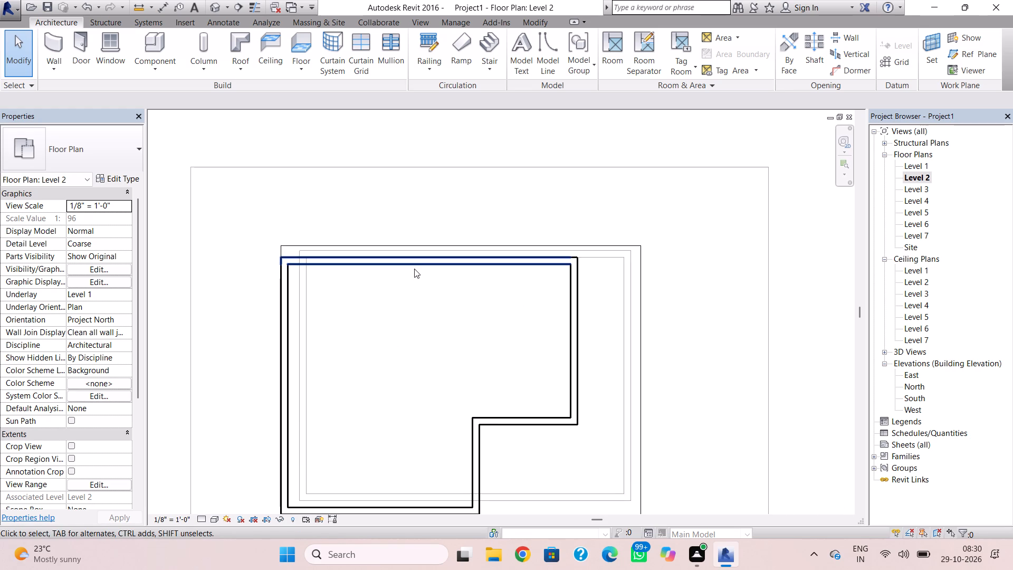
left_click(416, 264)
key("Up")
key("Up")
key("Up")
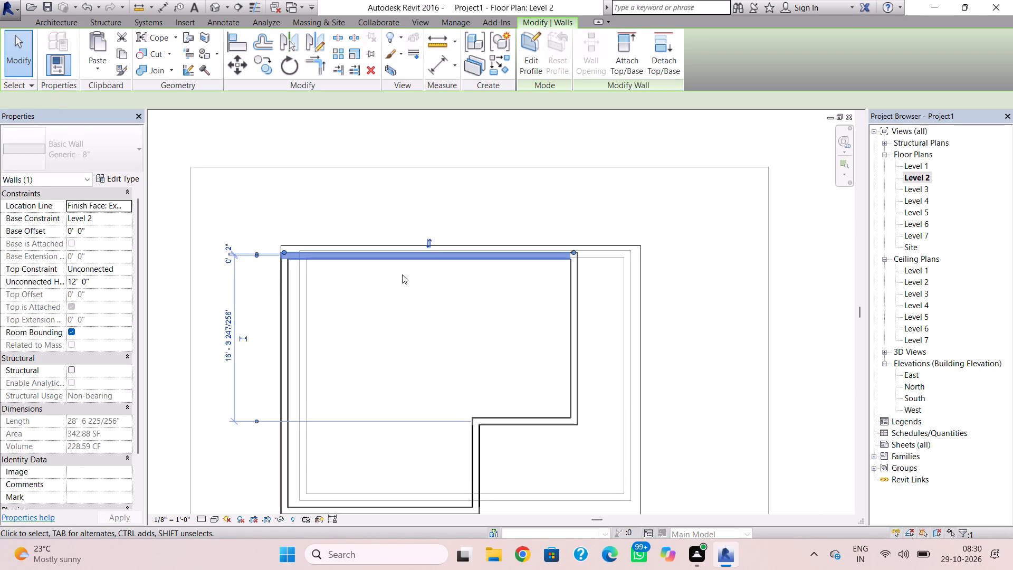
key("Up")
scroll(410, 260, "up", 2)
key("Up")
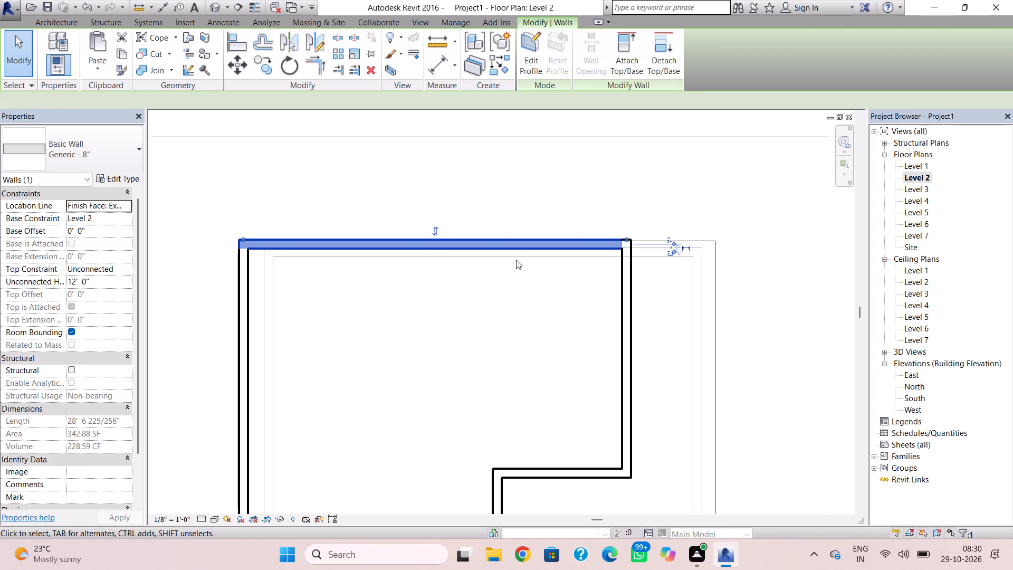
left_click(521, 273)
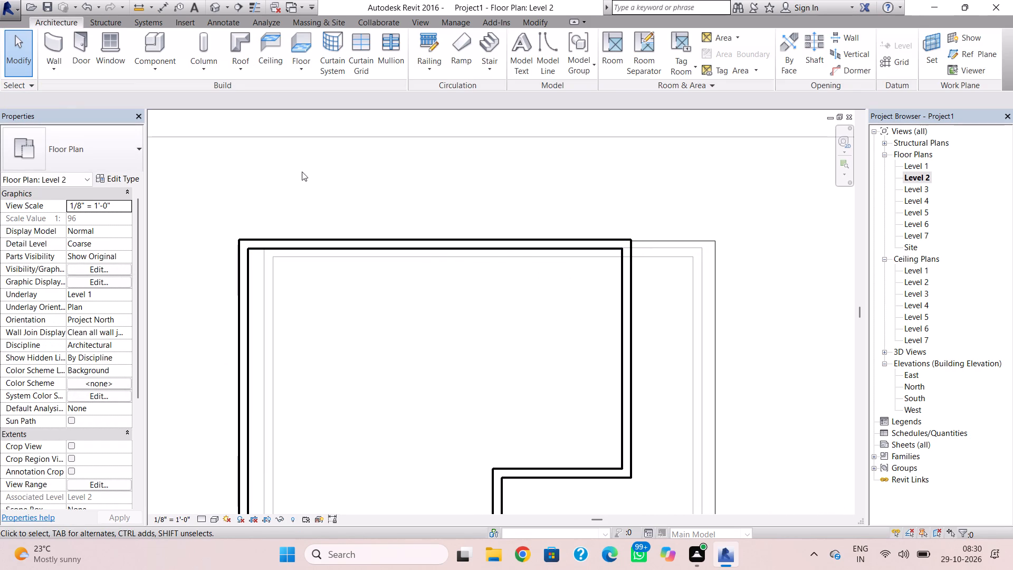
In the 3D view, stretch the top of the tall south wall upward to a height of about 34'-10".
left_click(218, 11)
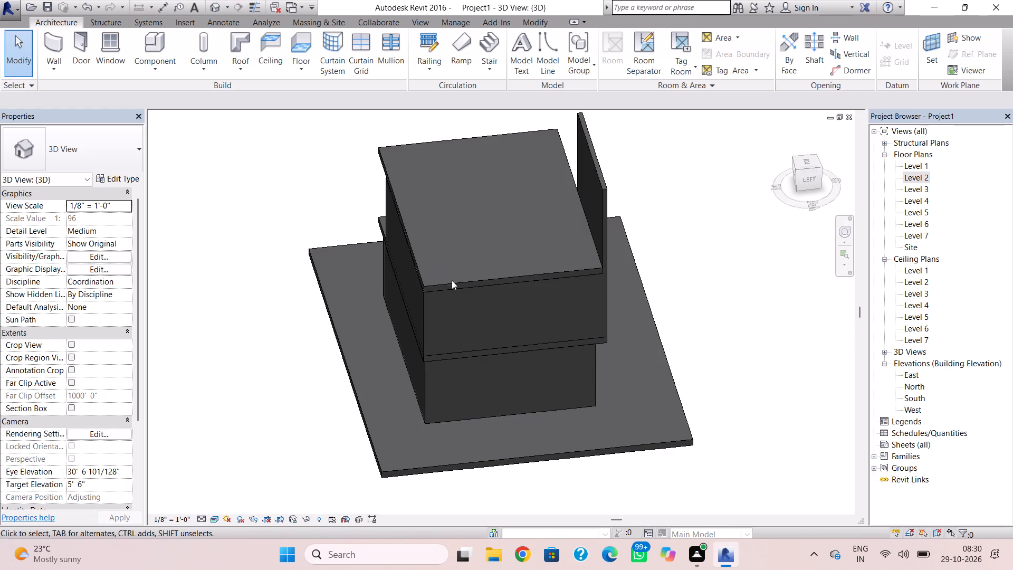
right_click_drag(597, 326, 289, 253, "shift")
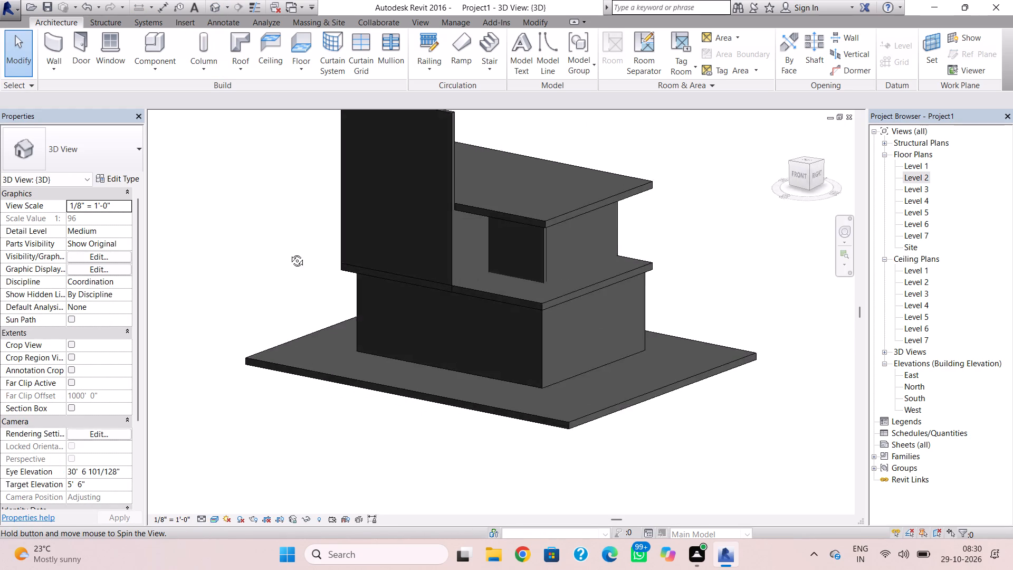
right_click_drag(289, 253, 339, 326, "shift")
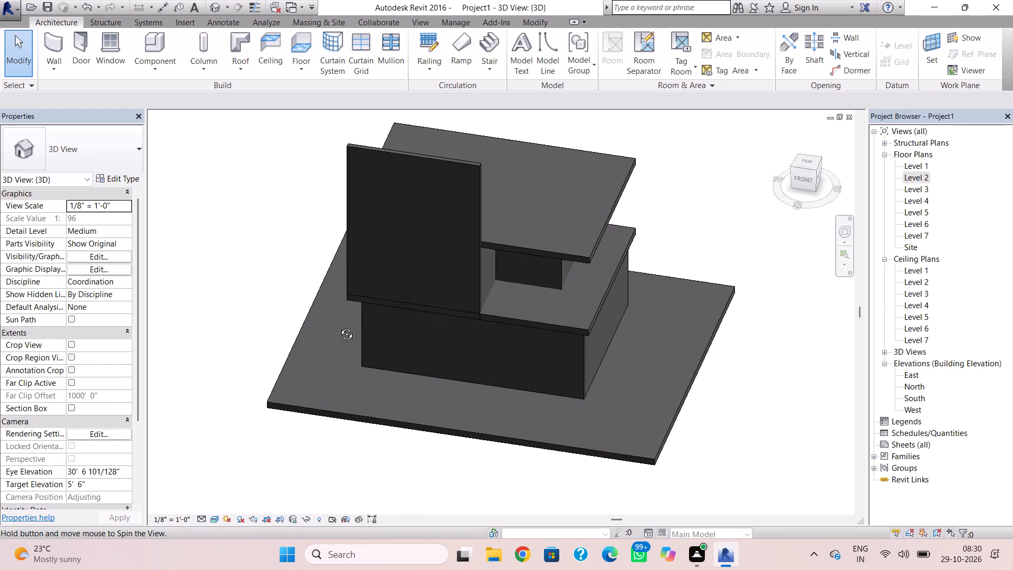
right_click_drag(339, 326, 358, 319, "shift")
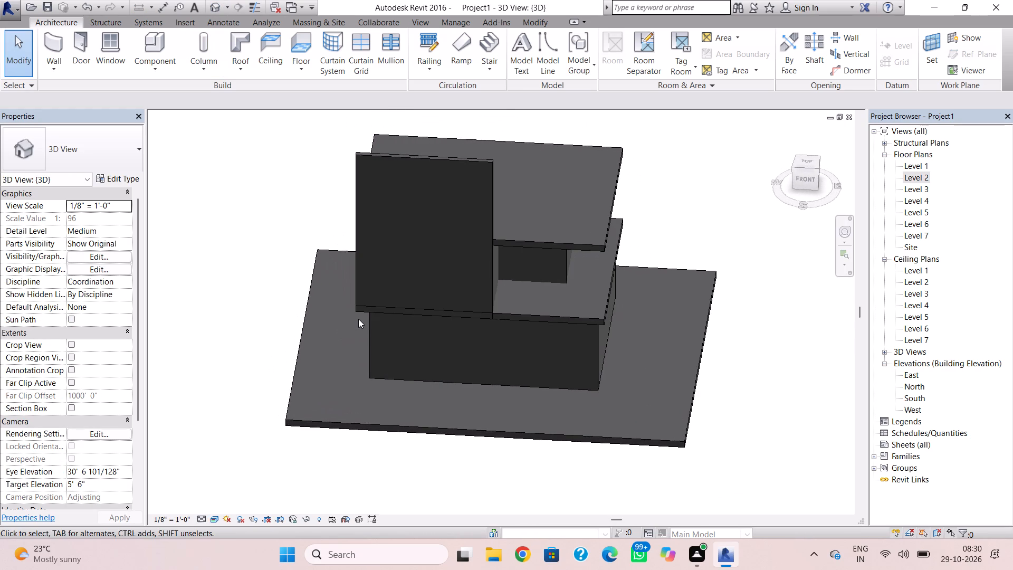
left_click(413, 158)
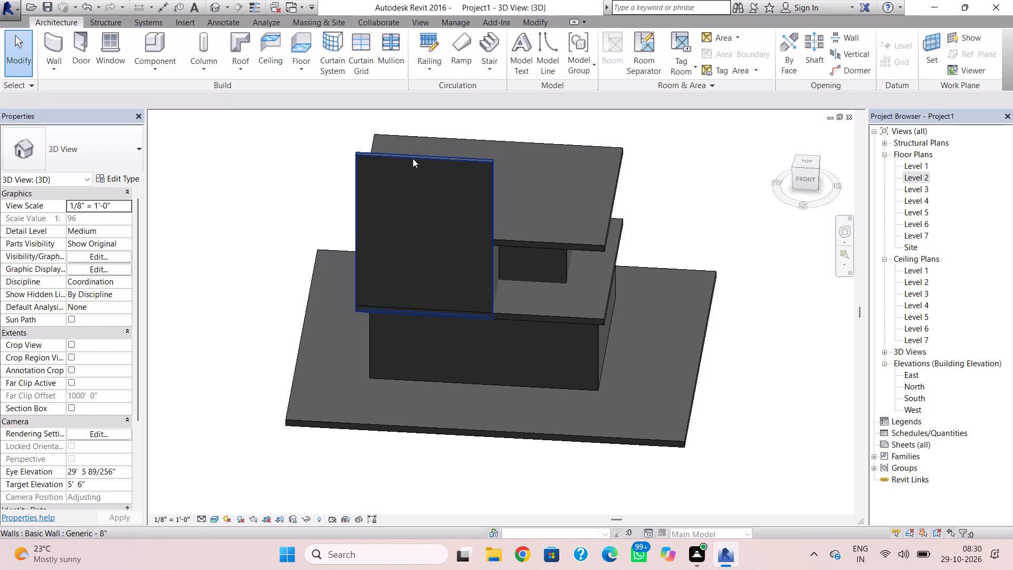
left_click_drag(425, 155, 425, 110)
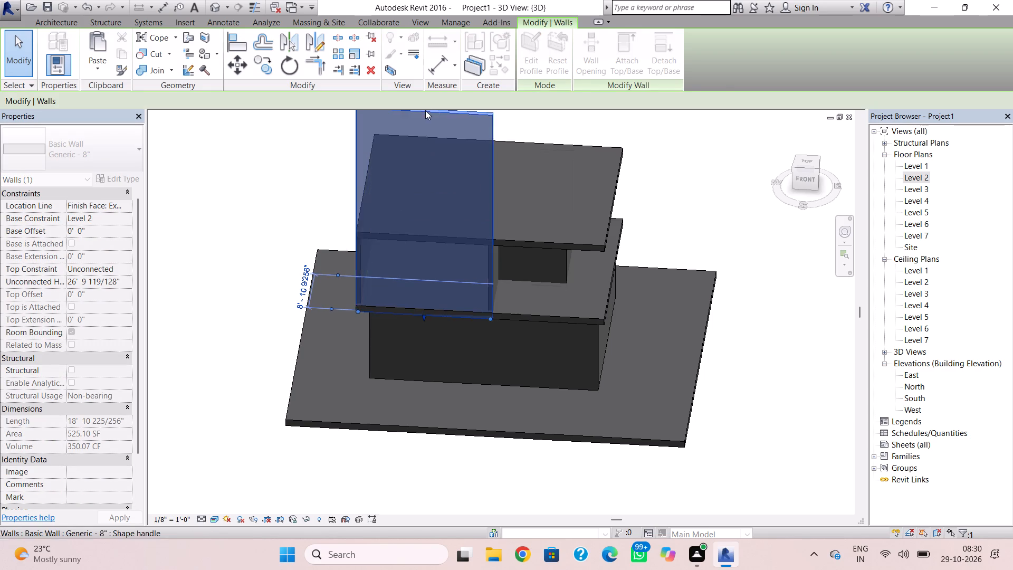
middle_click_drag(422, 125, 429, 241)
left_click_drag(431, 224, 426, 151)
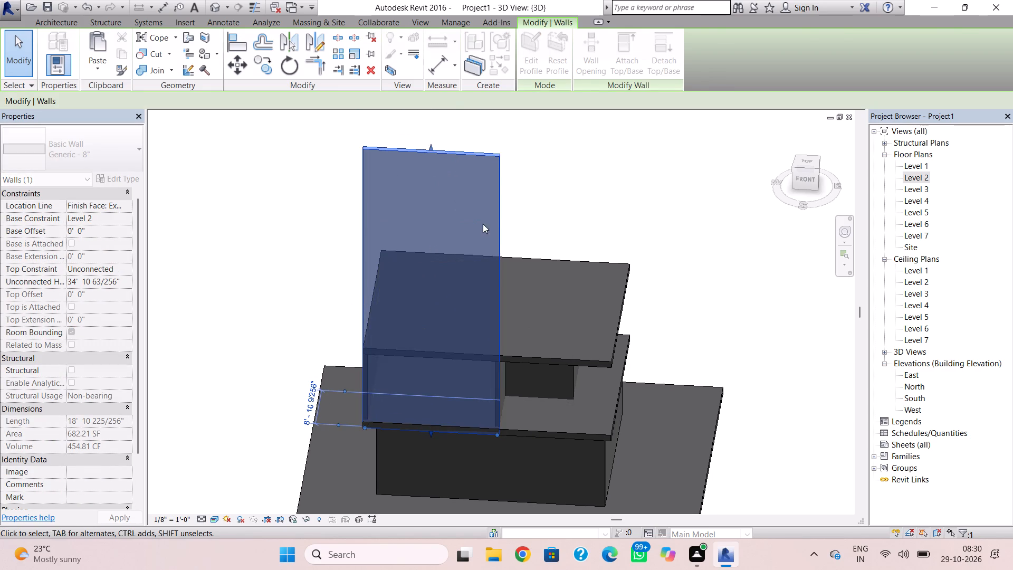
left_click(520, 240)
Copy the Level 2 roof and paste it aligned to Level 4, Level 5 and Level 6.
left_click(572, 427)
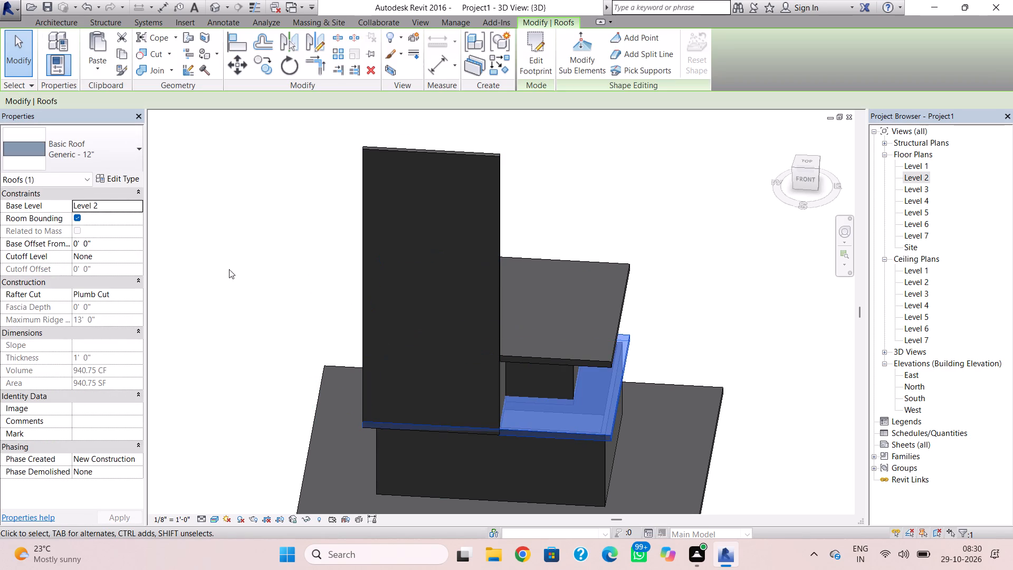
left_click(128, 55)
left_click(108, 76)
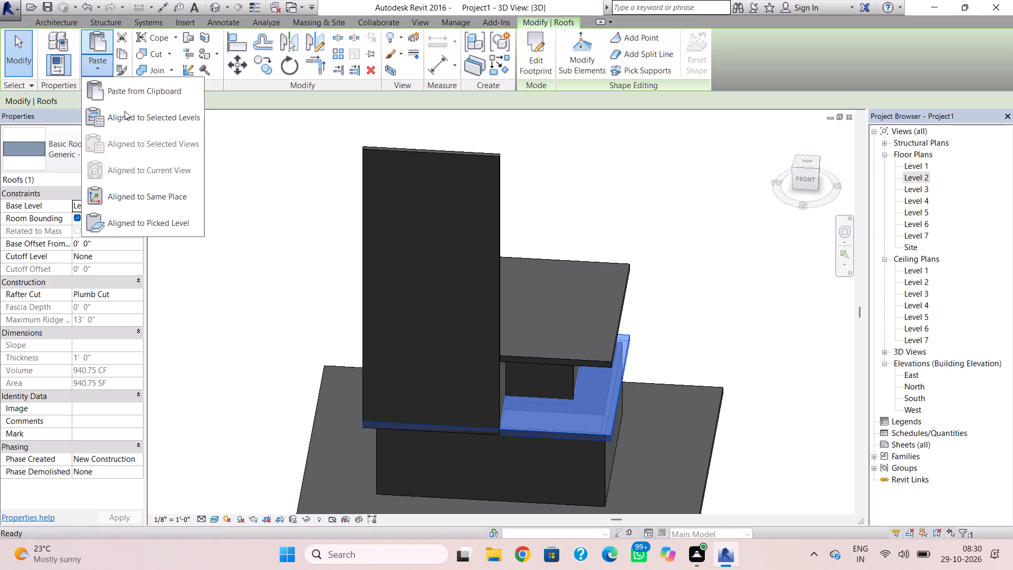
left_click(127, 115)
left_click_drag(445, 215, 447, 227)
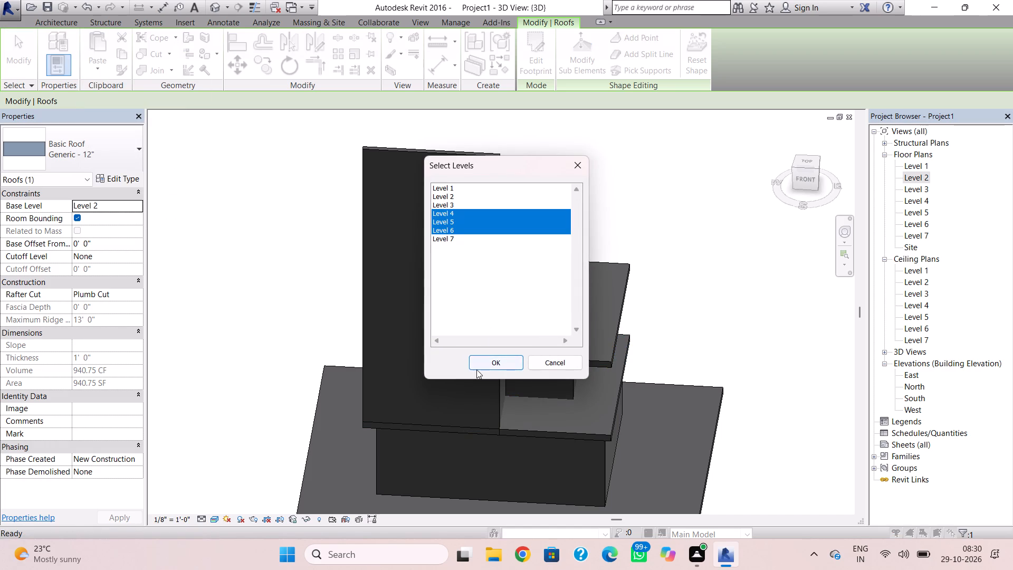
left_click(475, 363)
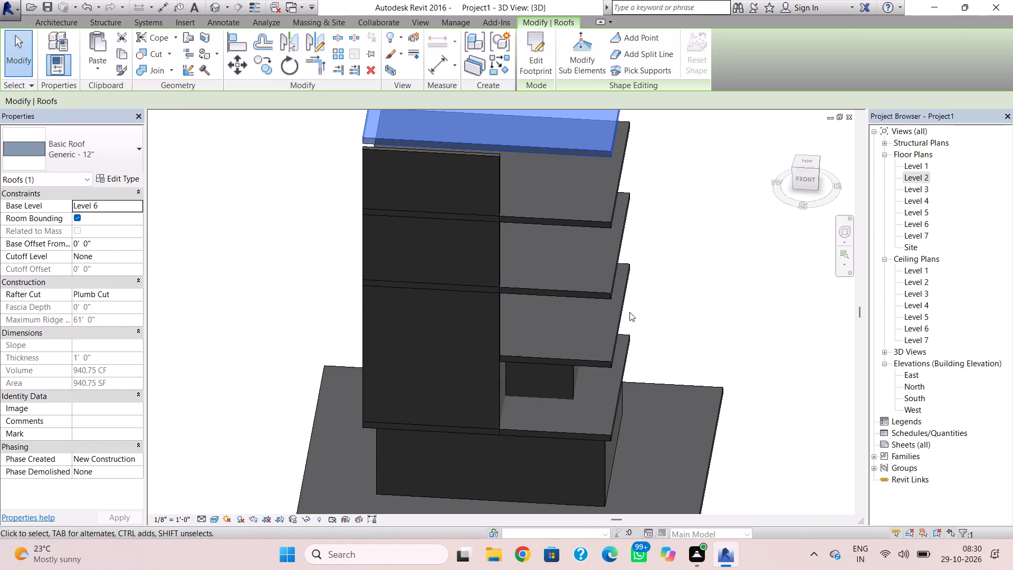
key("Escape")
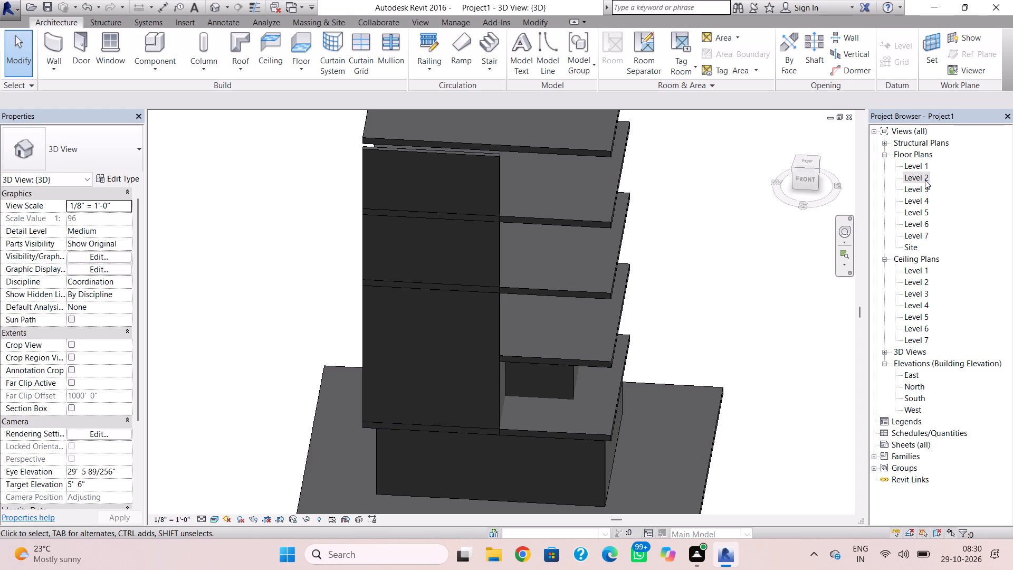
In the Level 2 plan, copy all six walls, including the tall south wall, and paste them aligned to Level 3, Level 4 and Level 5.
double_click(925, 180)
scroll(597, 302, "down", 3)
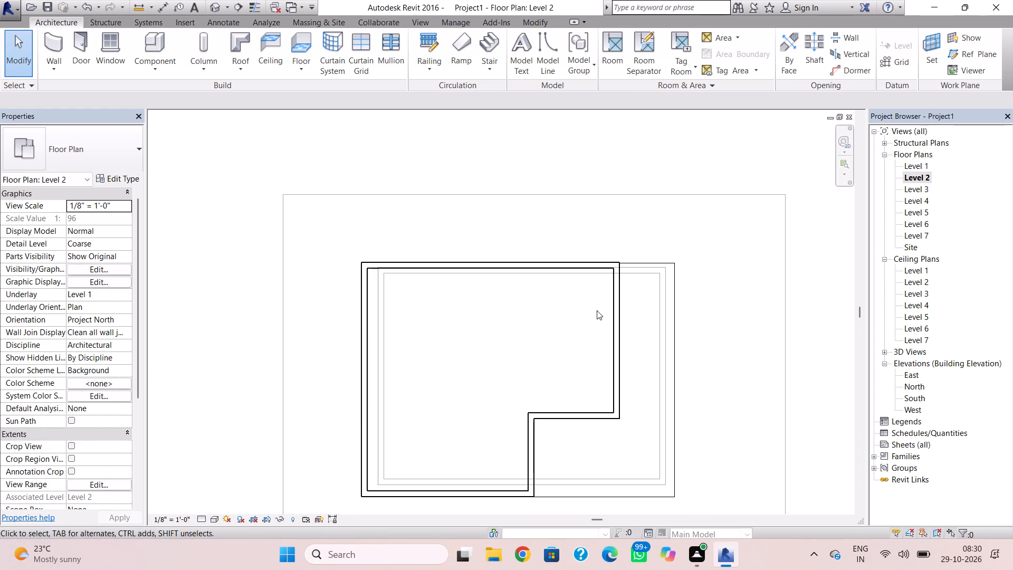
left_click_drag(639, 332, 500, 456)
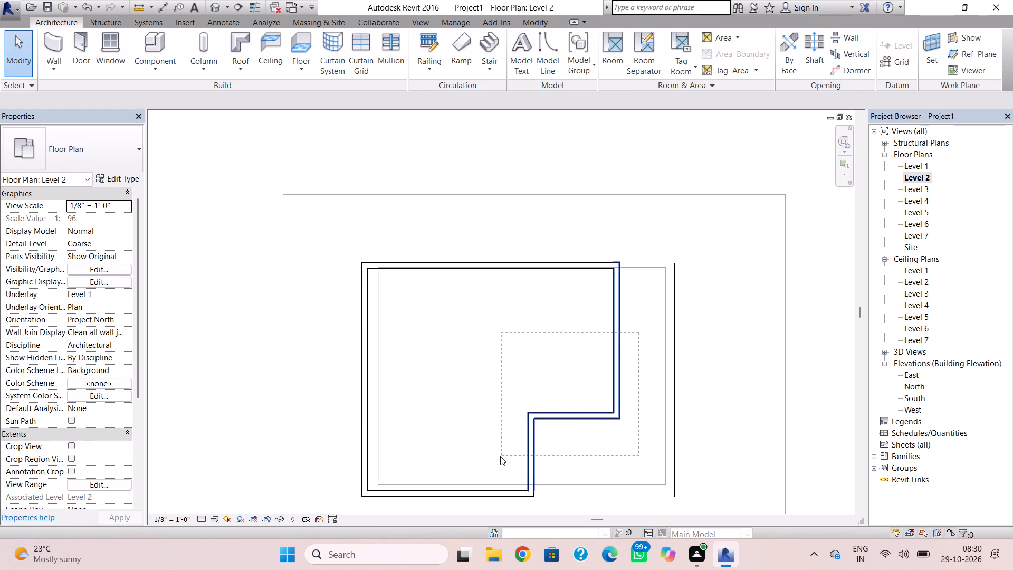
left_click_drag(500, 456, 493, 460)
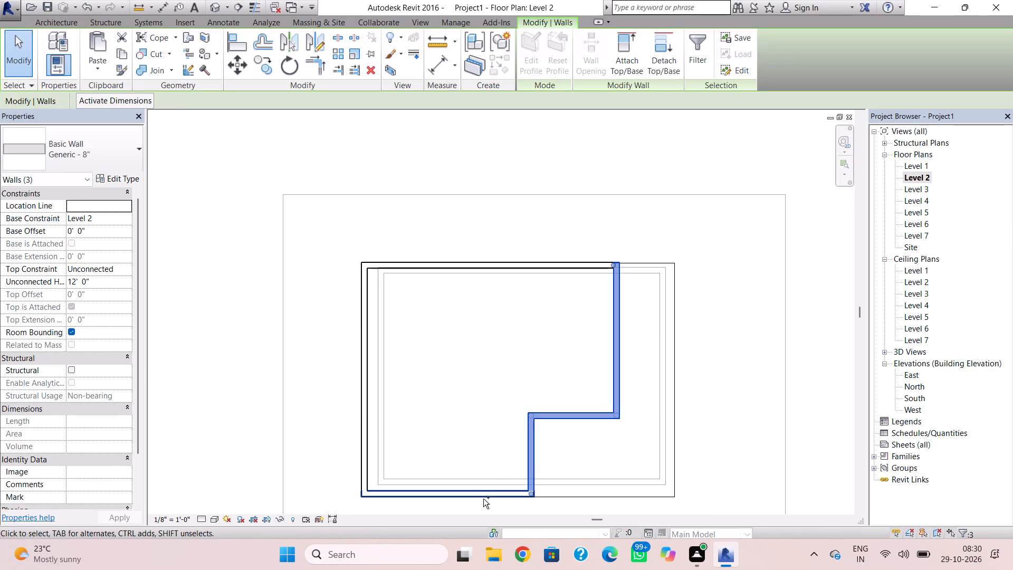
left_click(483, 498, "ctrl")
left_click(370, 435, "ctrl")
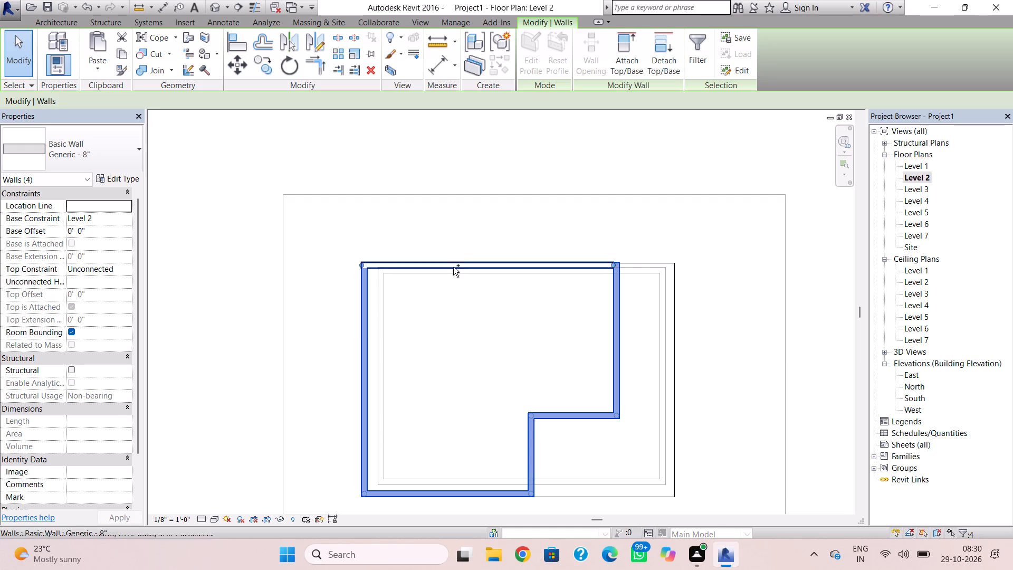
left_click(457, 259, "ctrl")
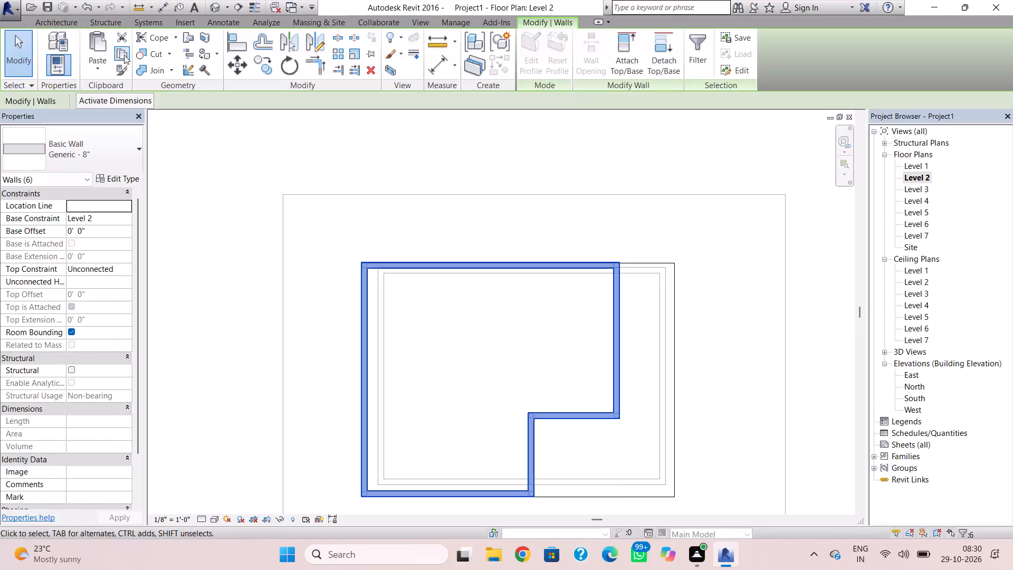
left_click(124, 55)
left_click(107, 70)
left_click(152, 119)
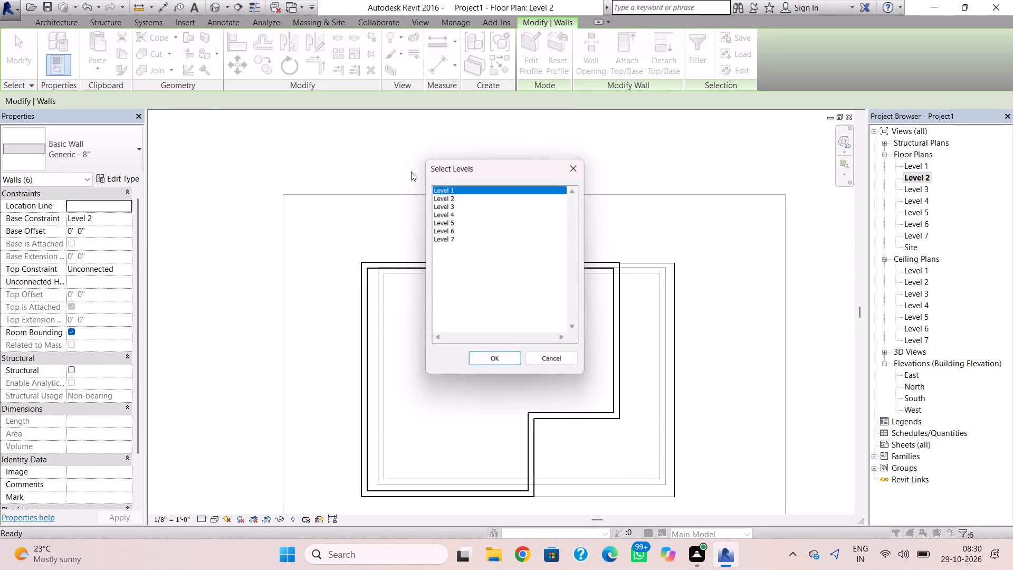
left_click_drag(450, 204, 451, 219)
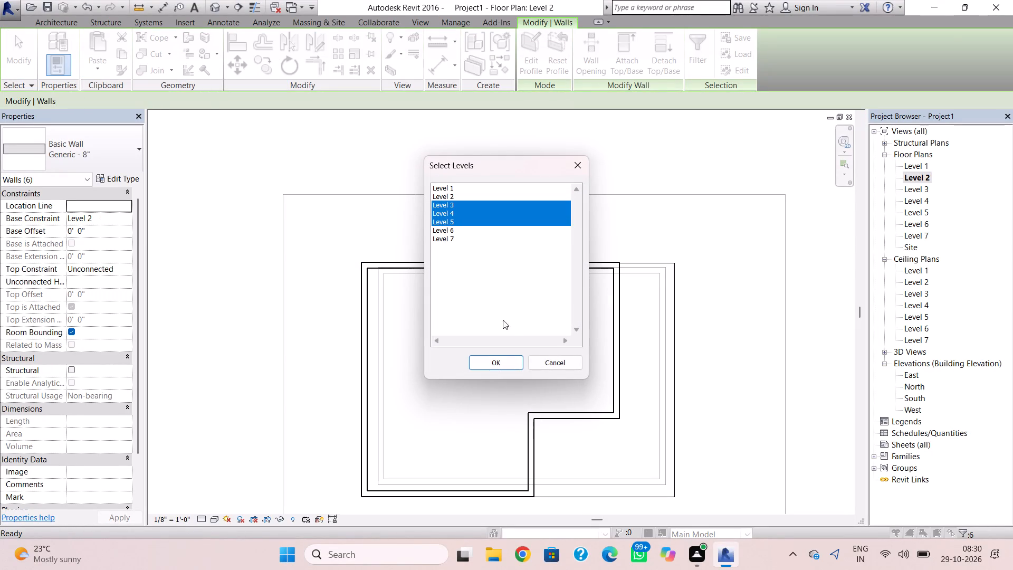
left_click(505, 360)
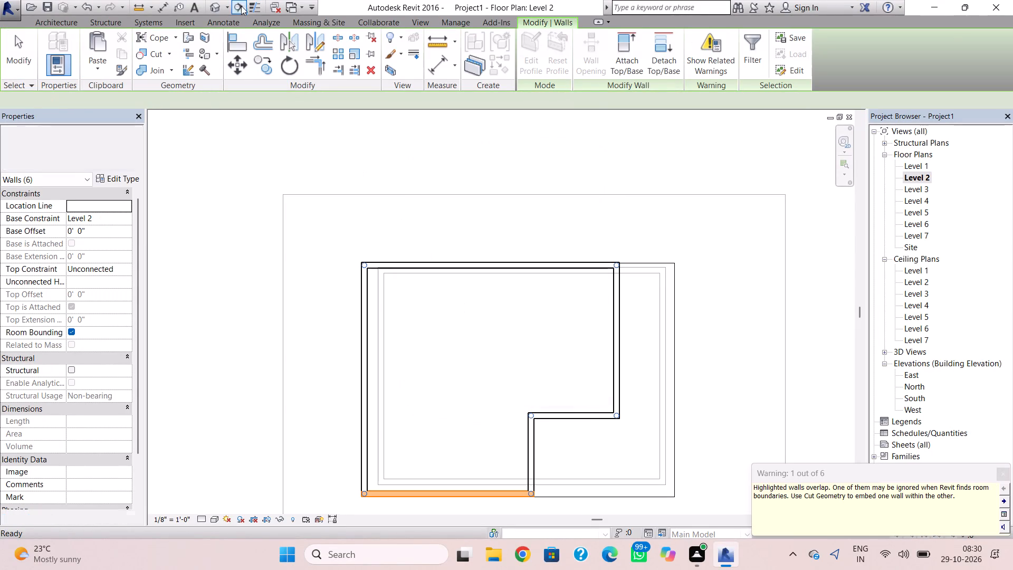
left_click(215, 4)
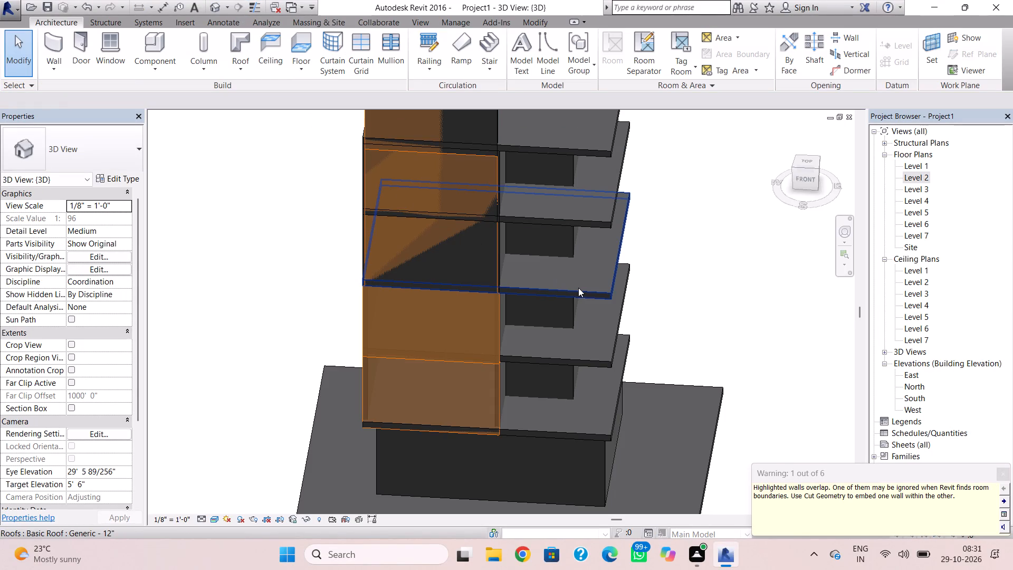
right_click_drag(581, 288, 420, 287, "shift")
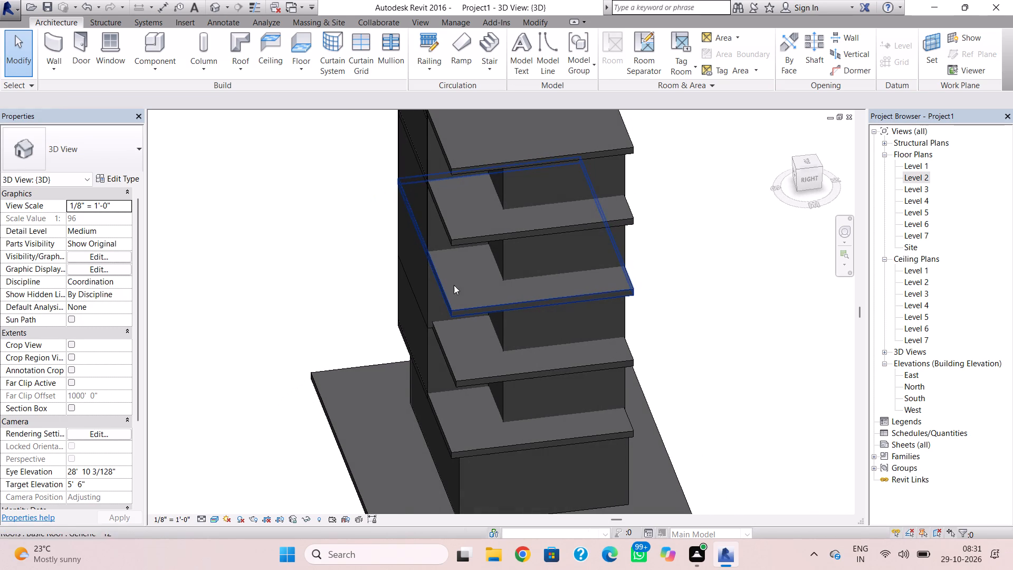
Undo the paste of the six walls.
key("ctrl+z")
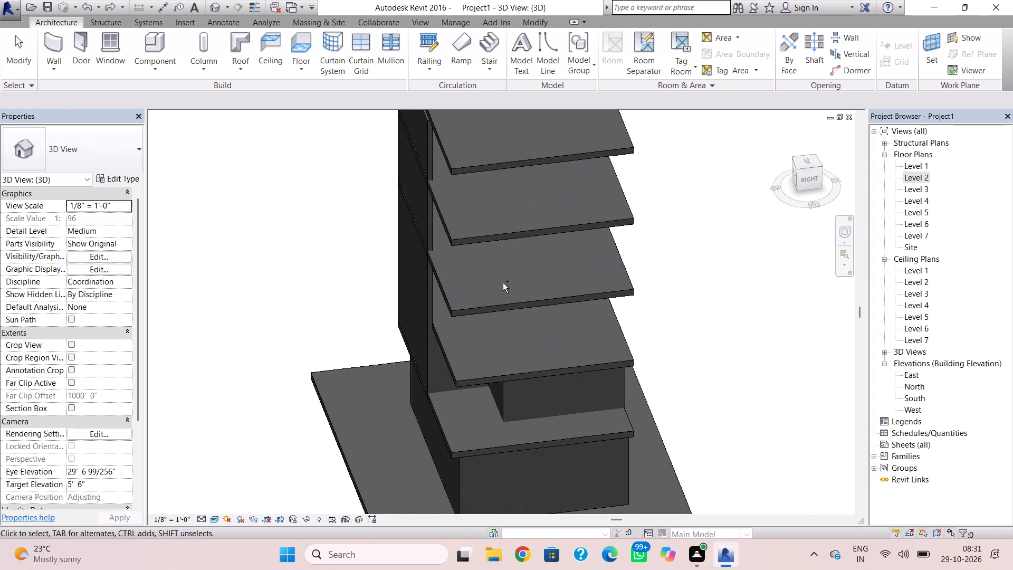
In the Level 2 plan, copy the five walls other than the tall south wall and paste them aligned to Level 3, Level 4 and Level 5.
double_click(922, 176)
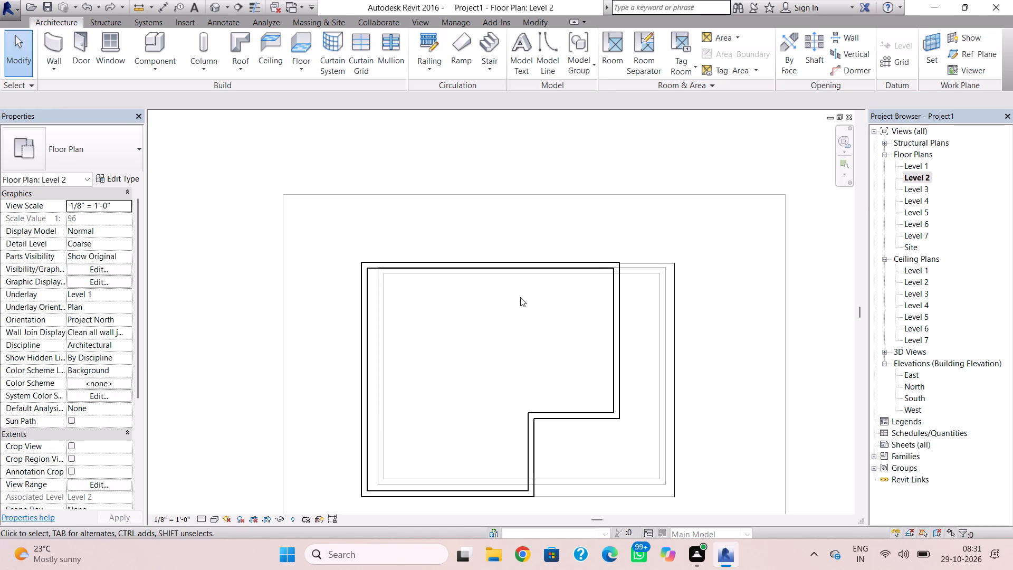
left_click(532, 424)
left_click(559, 417, "ctrl")
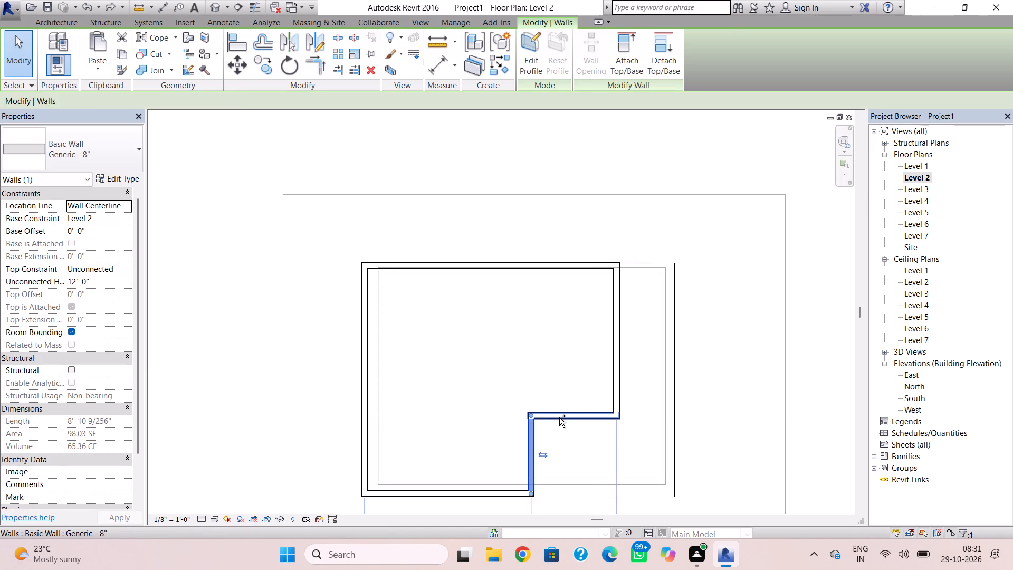
left_click(622, 385, "ctrl")
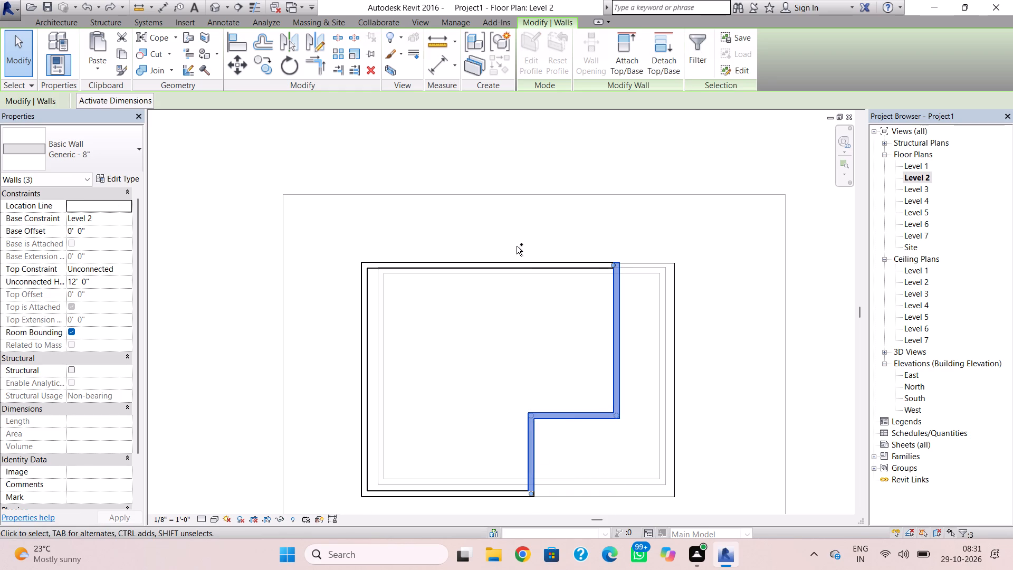
left_click(517, 260, "ctrl")
left_click(367, 319, "ctrl")
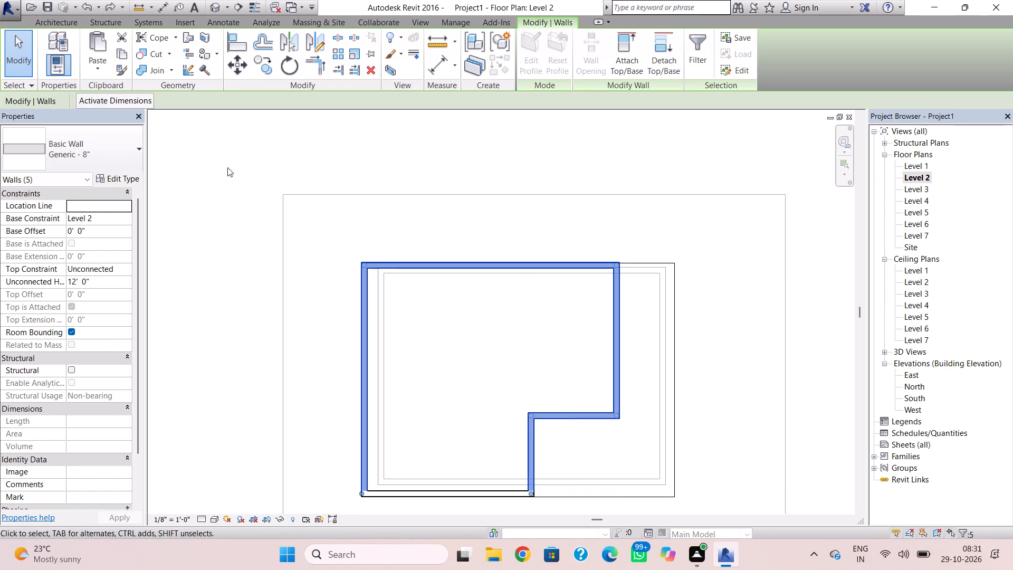
left_click(122, 51)
left_click(107, 66)
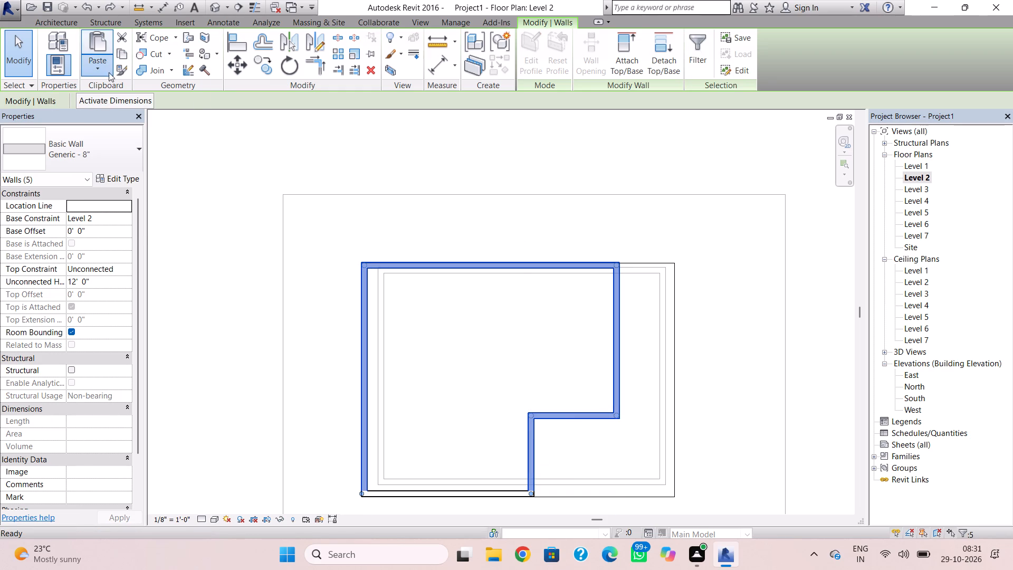
left_click(137, 115)
left_click_drag(458, 202, 457, 215)
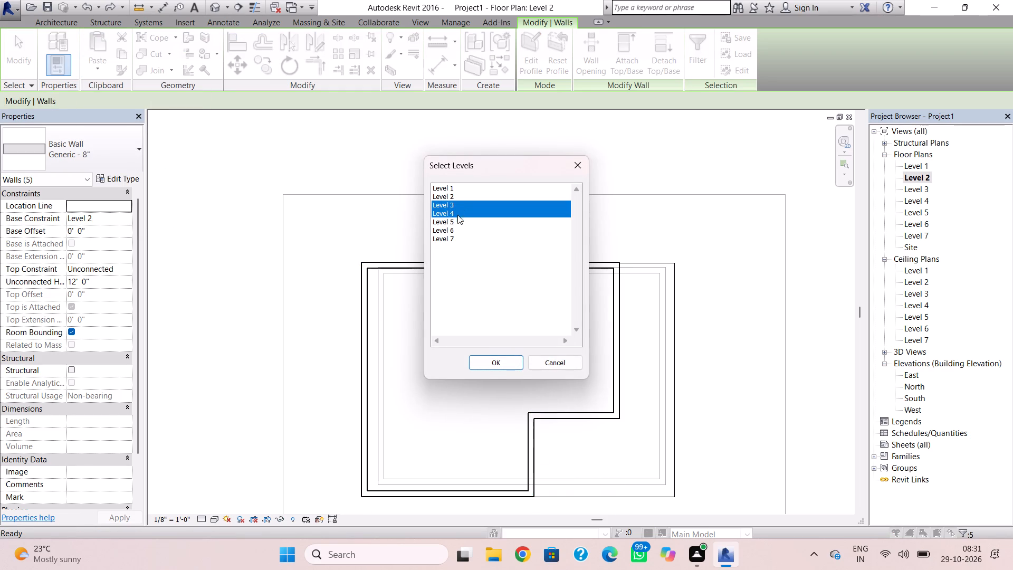
left_click_drag(457, 215, 457, 217)
left_click_drag(460, 202, 461, 206)
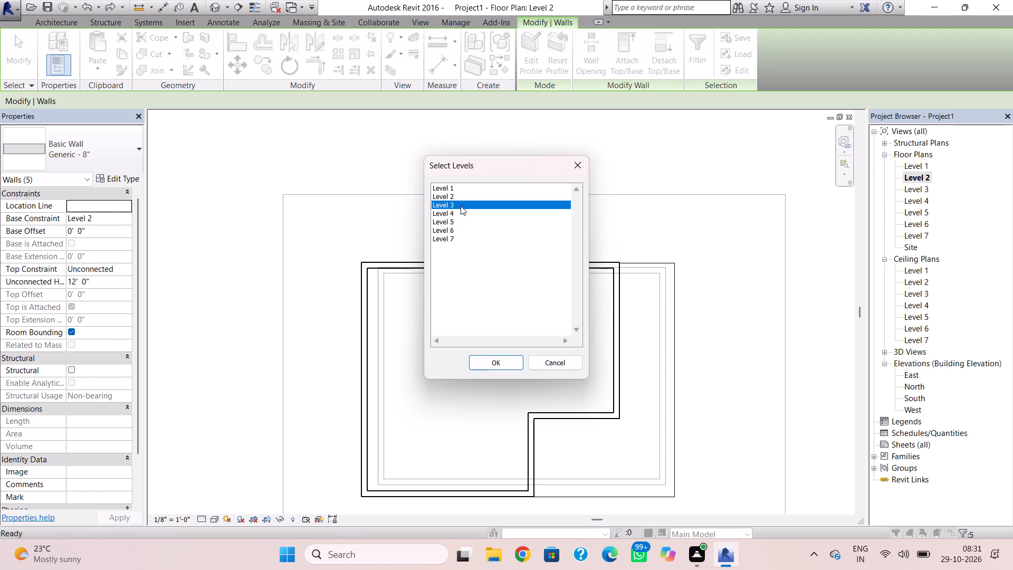
left_click_drag(461, 206, 461, 218)
left_click(504, 360)
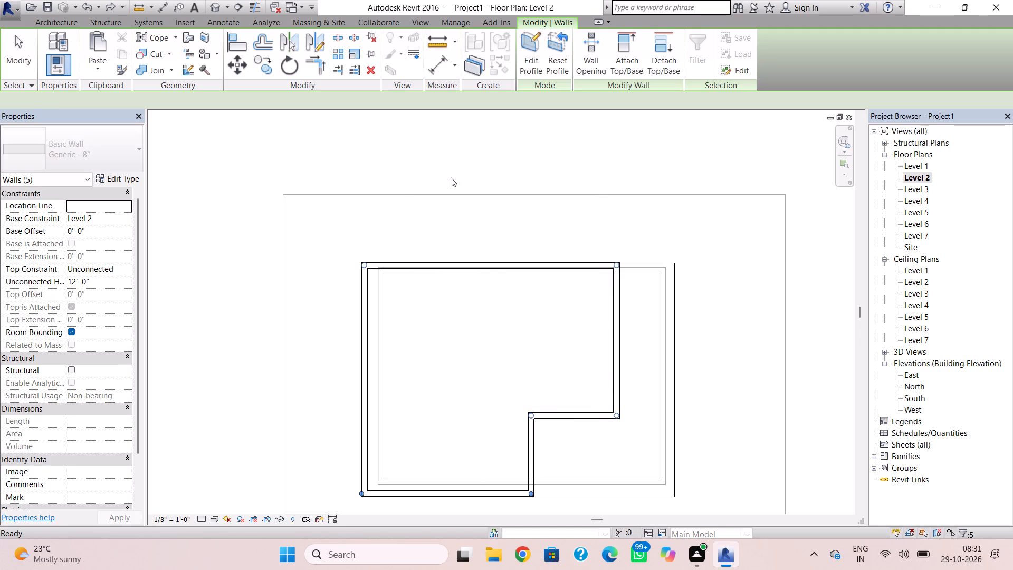
In the 3D view, delete the roofs at Level 4, Level 5 and Level 6.
left_click(215, 7)
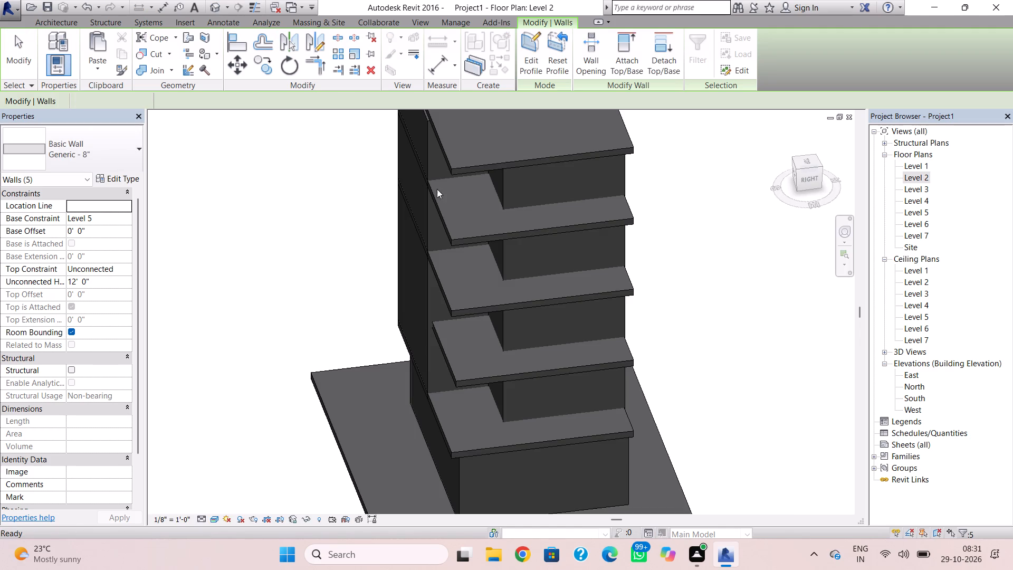
right_click_drag(554, 293, 626, 267)
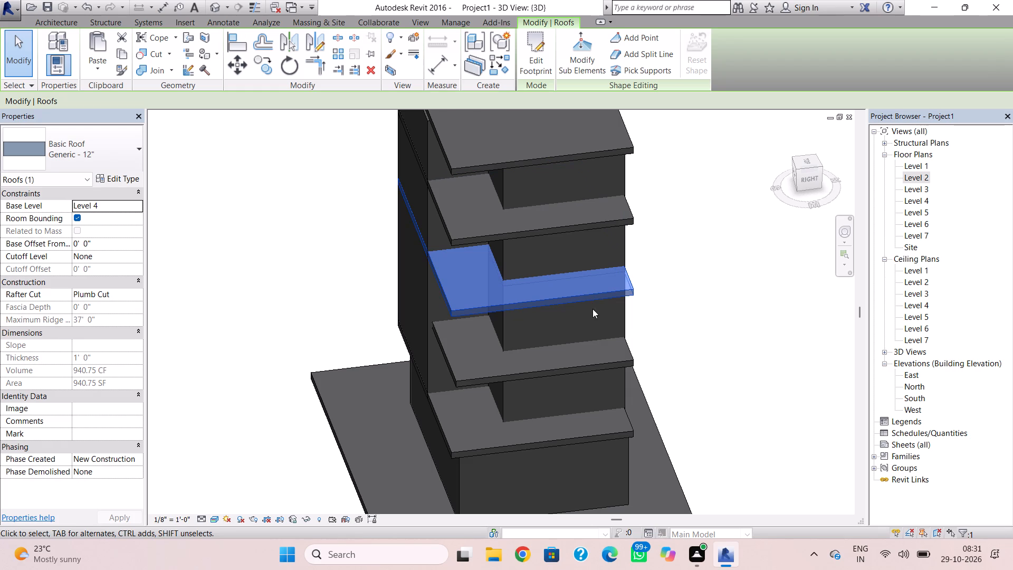
right_click_drag(598, 311, 760, 253, "shift")
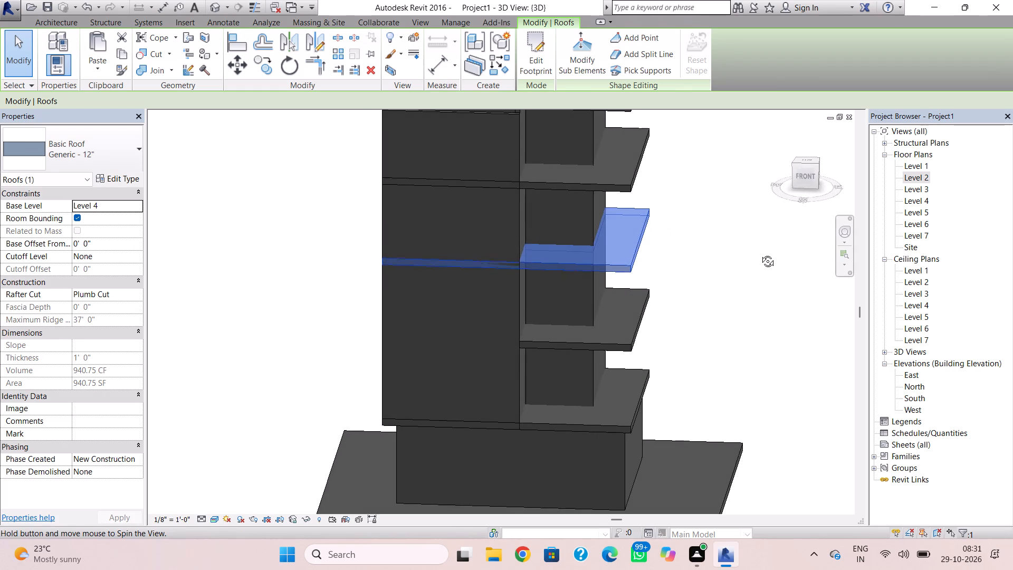
right_click_drag(760, 253, 760, 254, "shift")
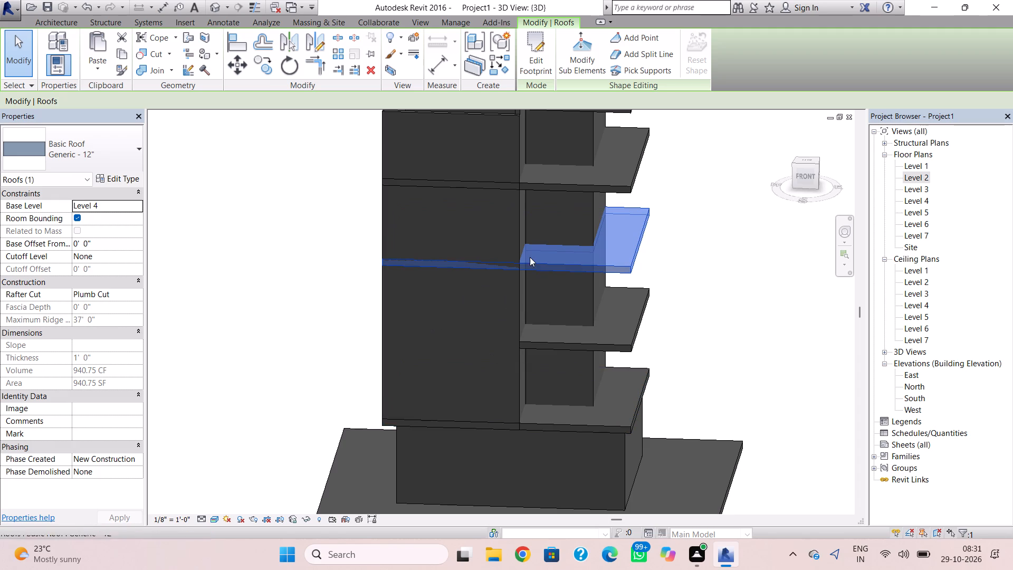
key("Escape")
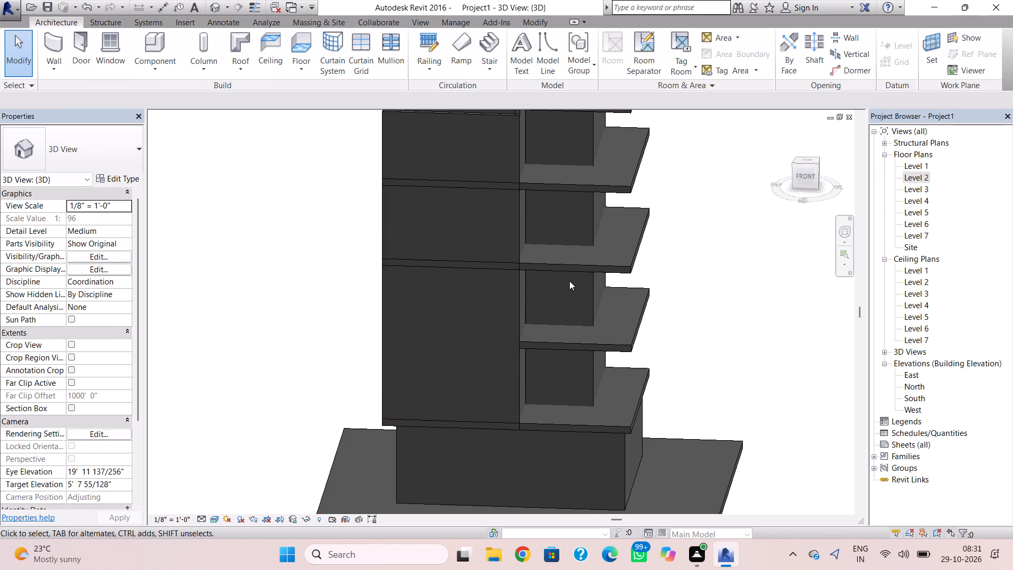
left_click(568, 264)
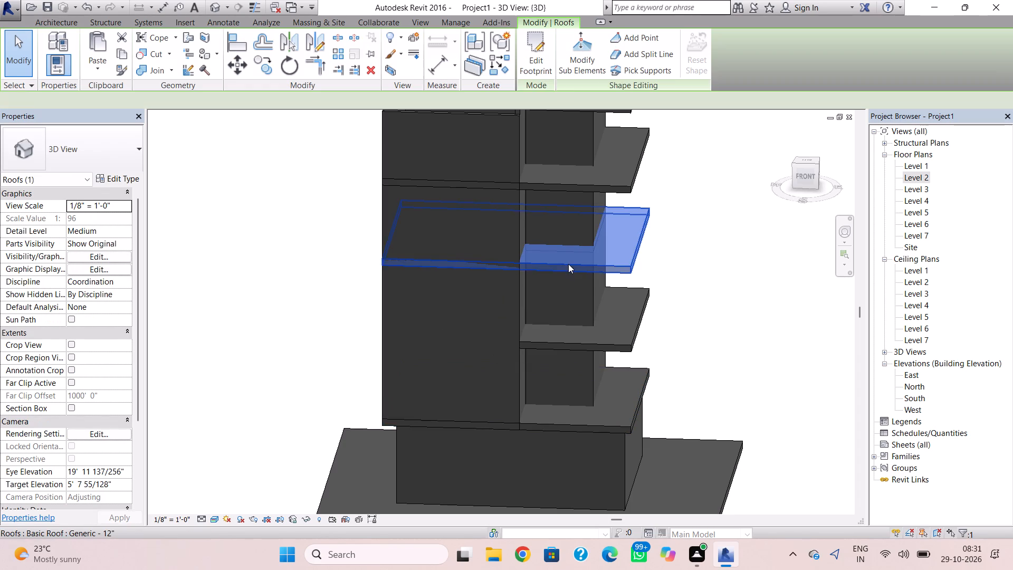
key("Delete")
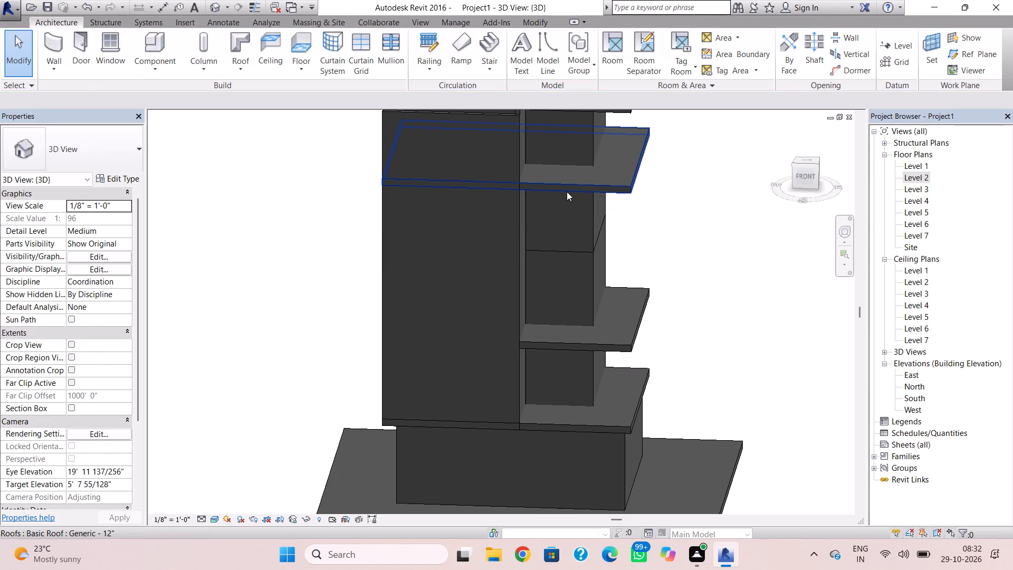
left_click(567, 187)
key("Delete")
middle_click_drag(565, 225, 586, 309)
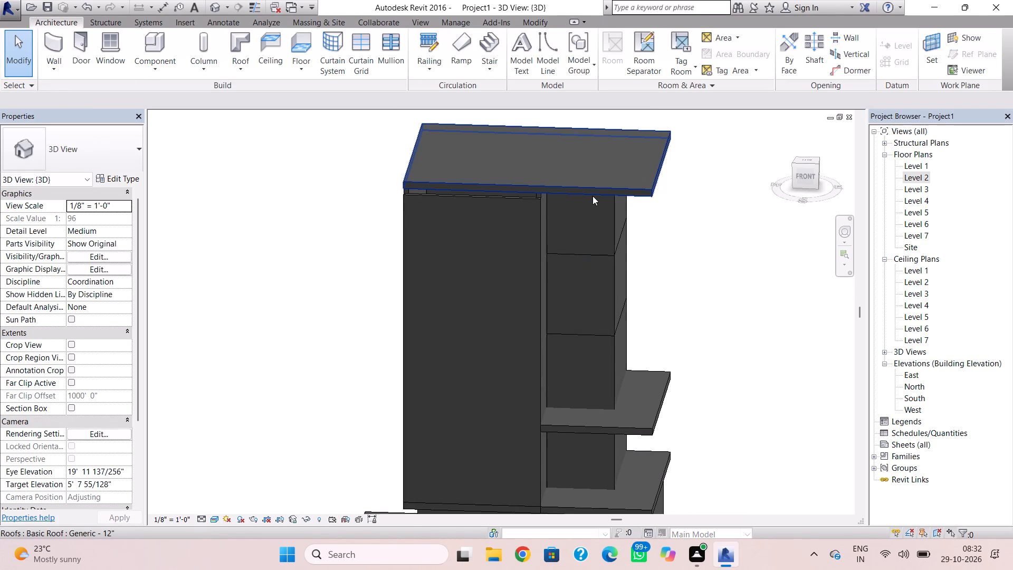
left_click(592, 196)
key("Delete")
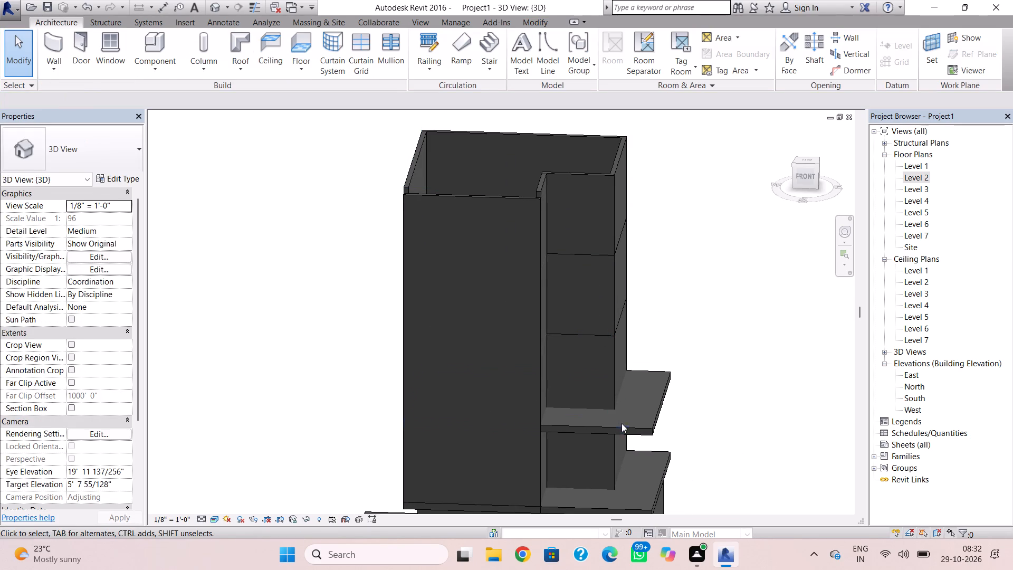
Copy the Level 3 roof and paste it aligned to Level 4.
left_click(622, 424)
left_click(123, 49)
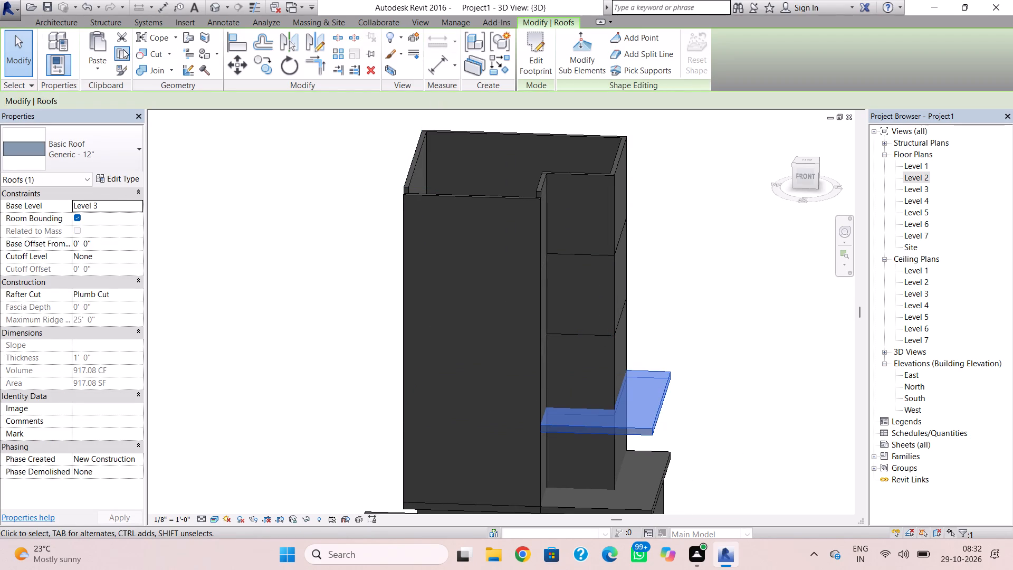
left_click(94, 67)
left_click(135, 113)
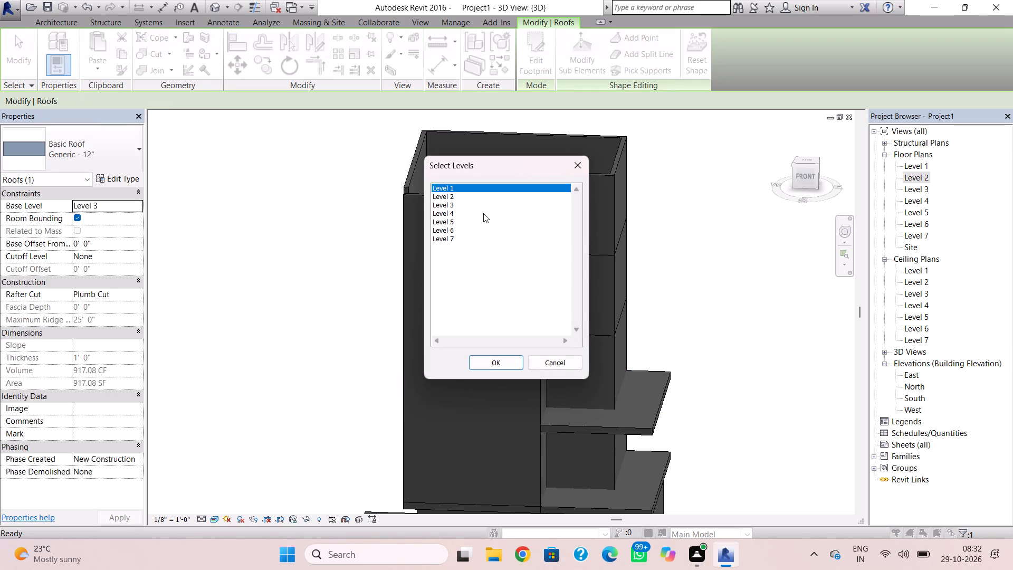
left_click_drag(461, 202, 459, 218)
left_click(467, 264)
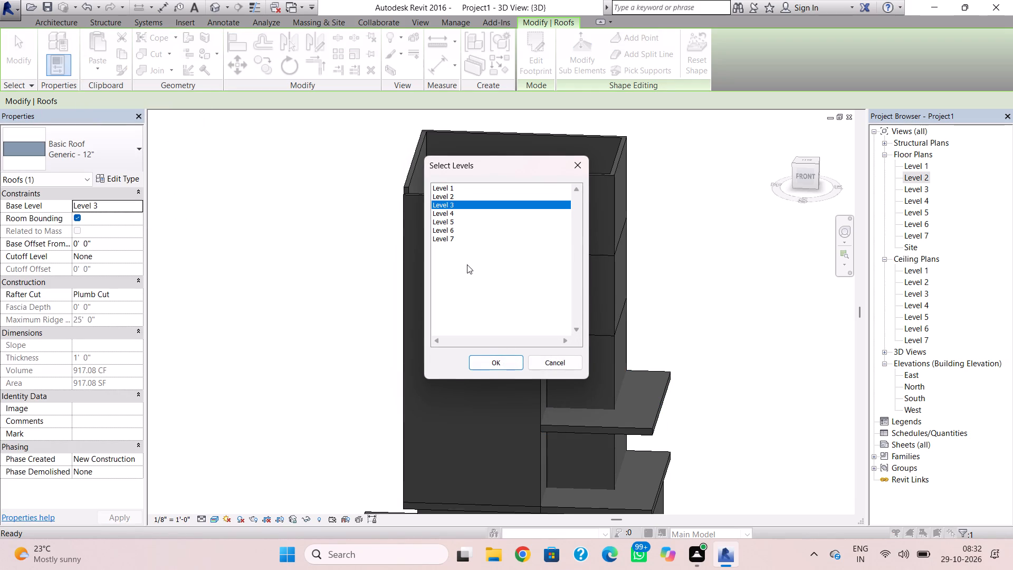
left_click(458, 213)
left_click_drag(458, 213, 458, 223)
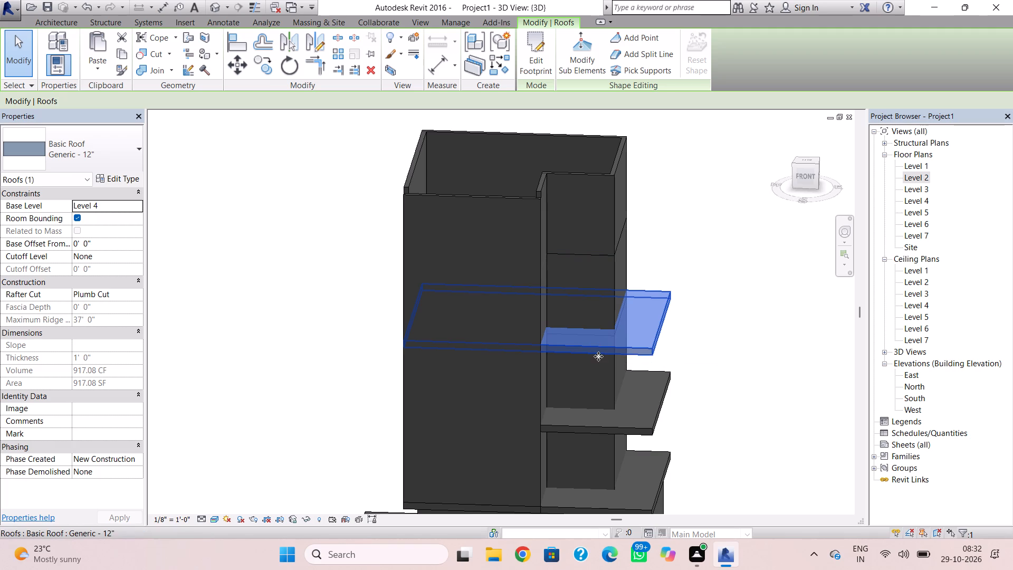
Copy the Level 4 roof and paste it aligned to Level 5 and Level 6.
left_click(120, 51)
left_click(102, 70)
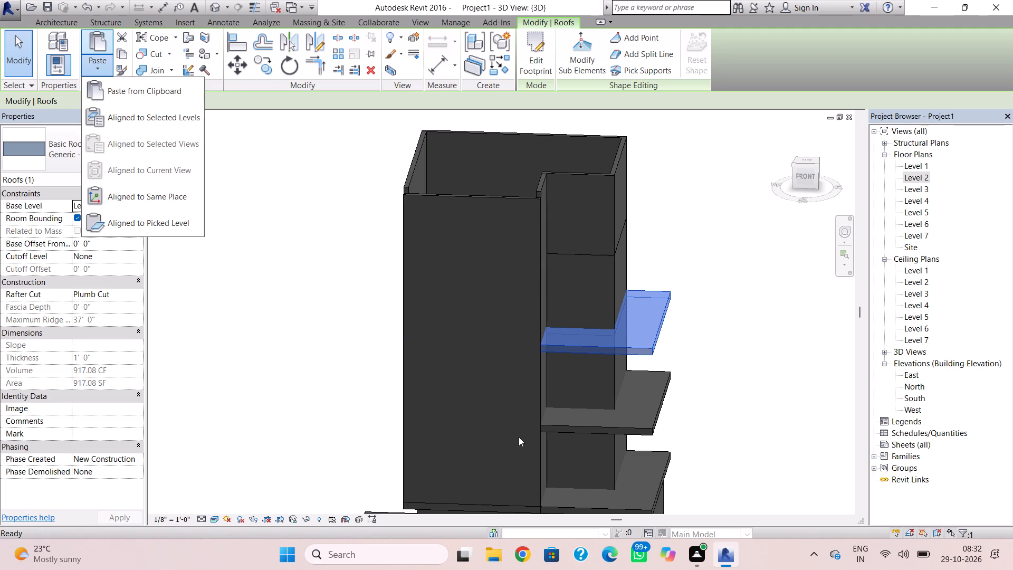
left_click(189, 127)
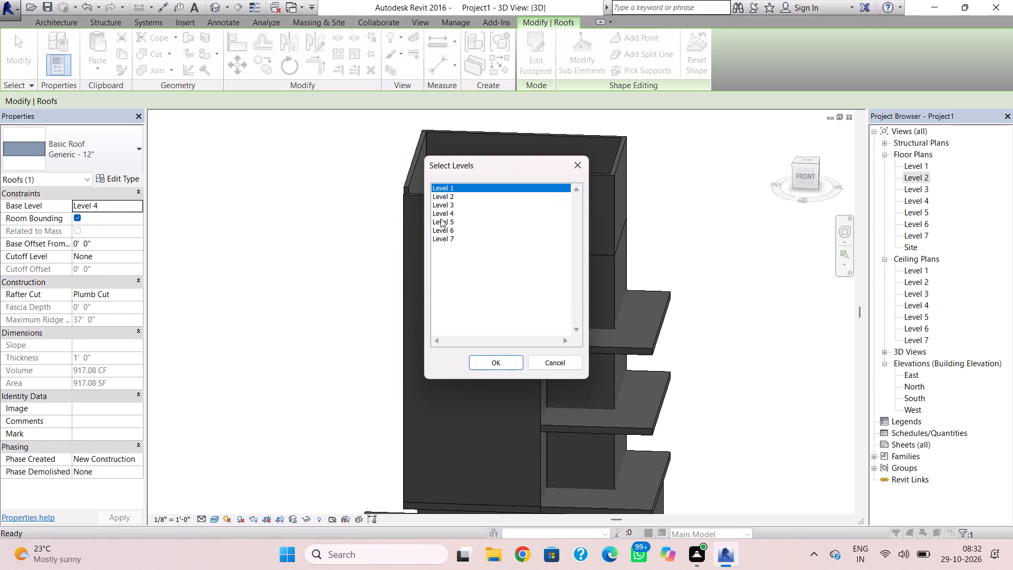
left_click_drag(441, 218, 442, 226)
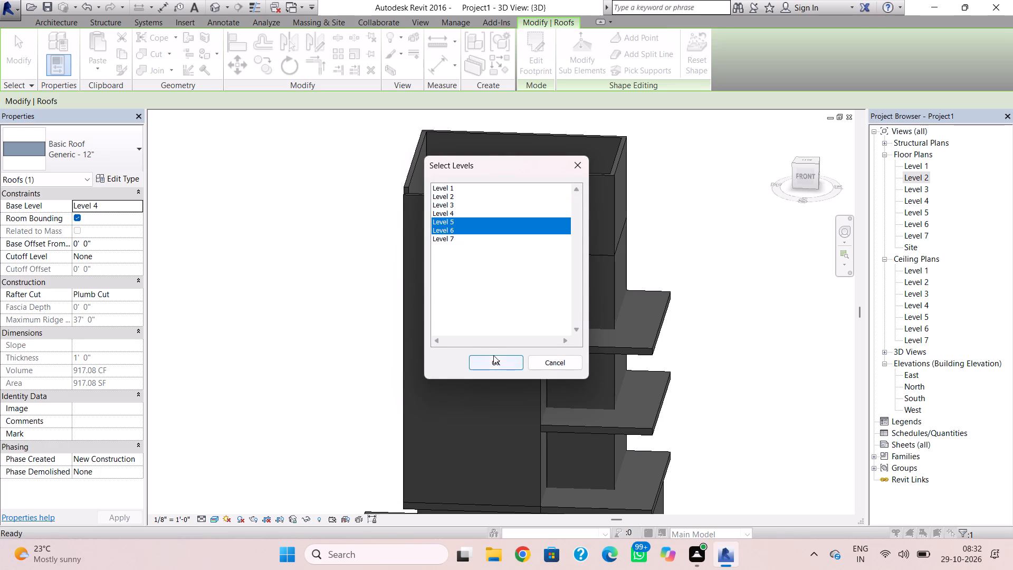
left_click(493, 356)
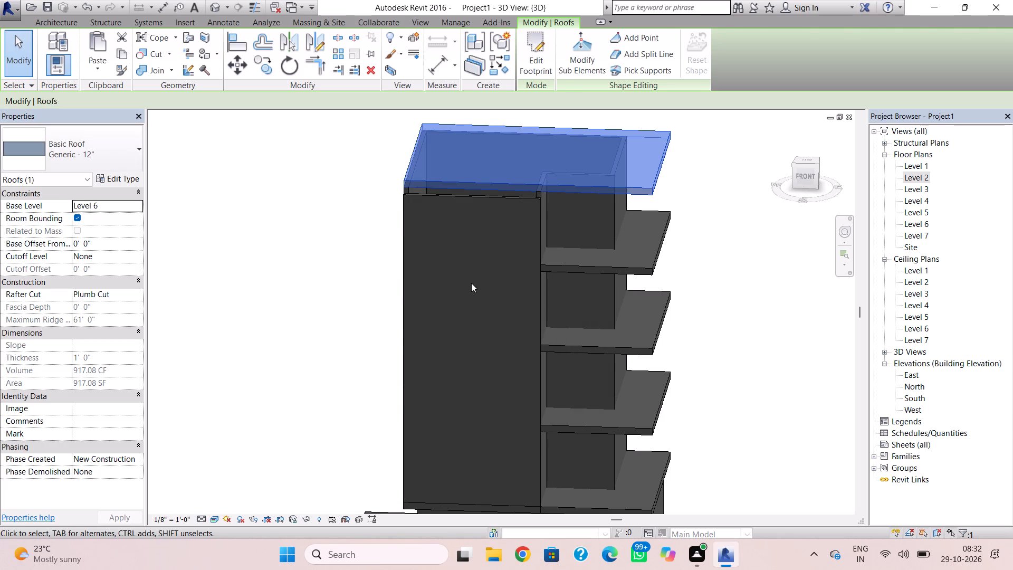
key("Escape")
Stretch the top of the tall south wall up to the roof slab at Level 6.
right_click_drag(466, 283, 338, 368, "shift")
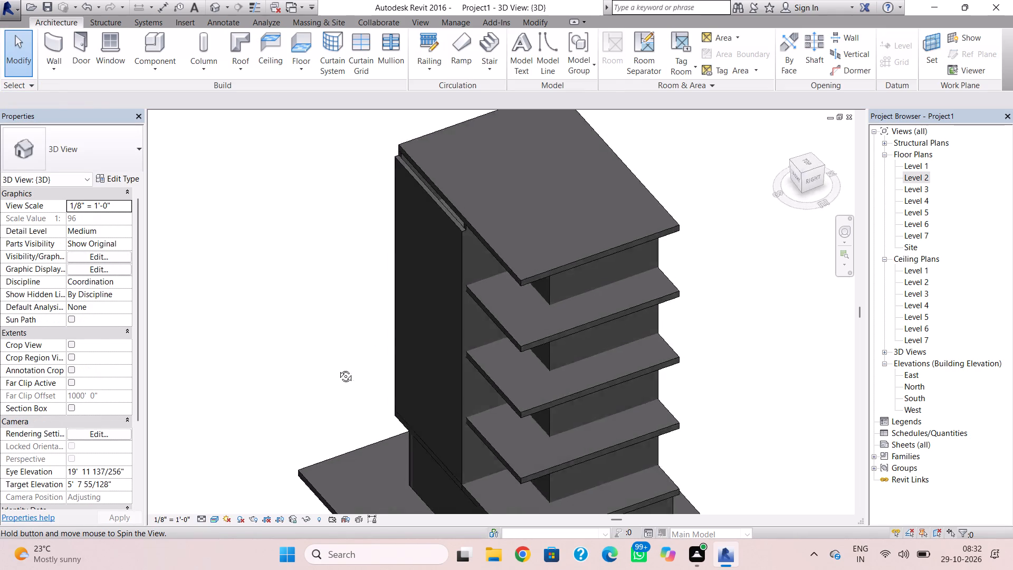
right_click_drag(338, 368, 561, 240, "shift")
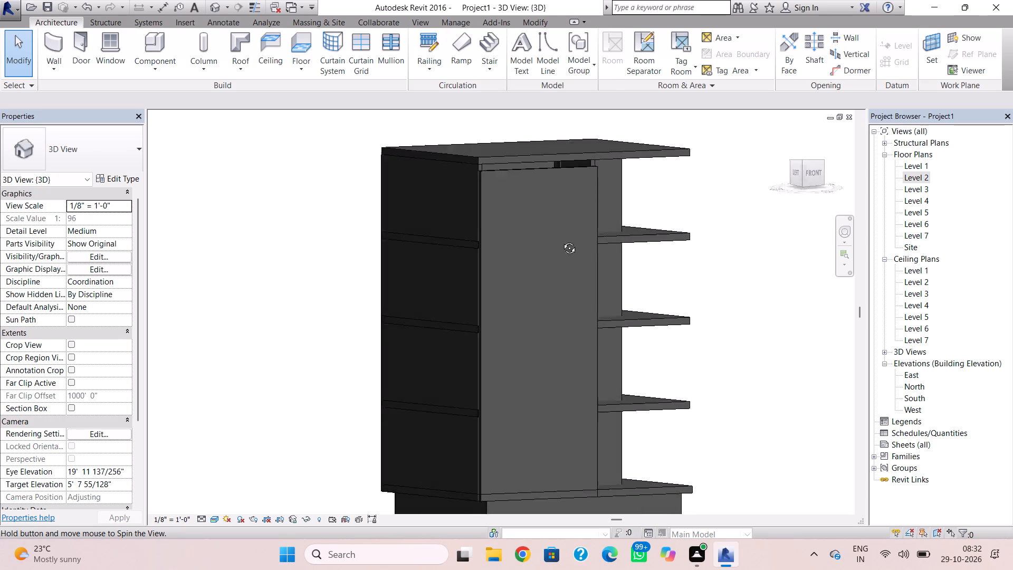
right_click_drag(561, 240, 641, 509, "shift")
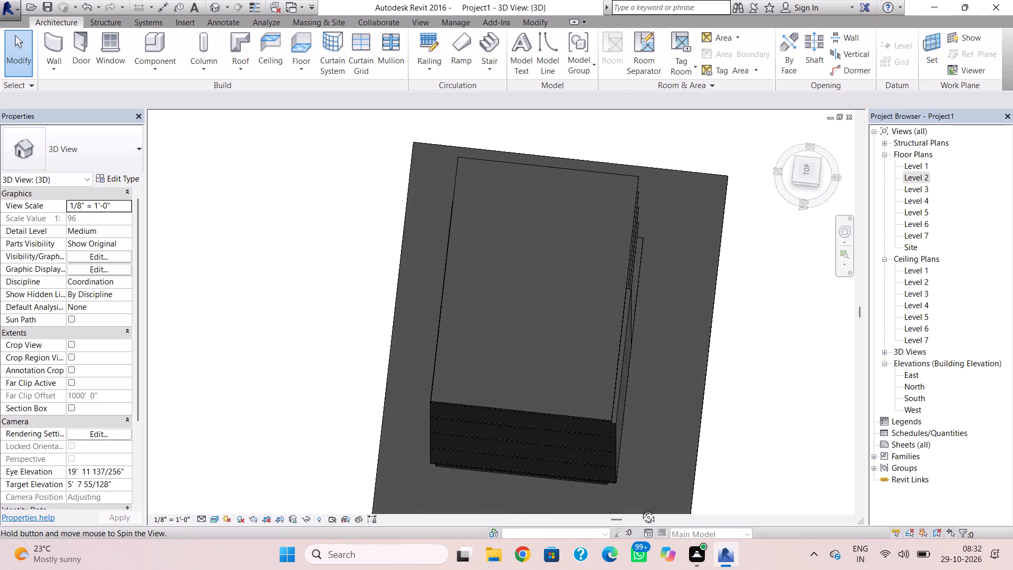
right_click_drag(641, 509, 449, 253, "shift")
left_click(477, 173)
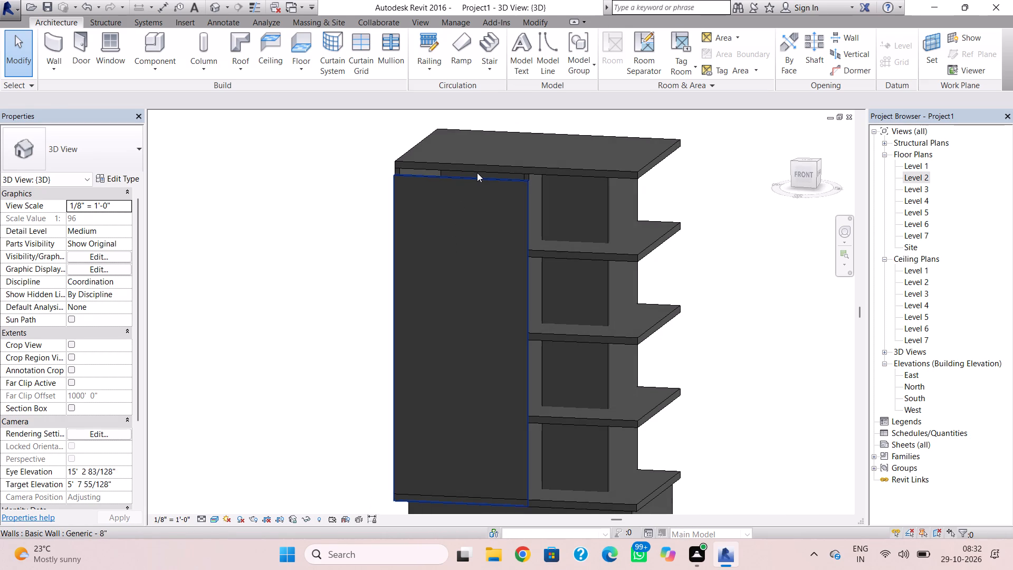
left_click_drag(464, 174, 464, 169)
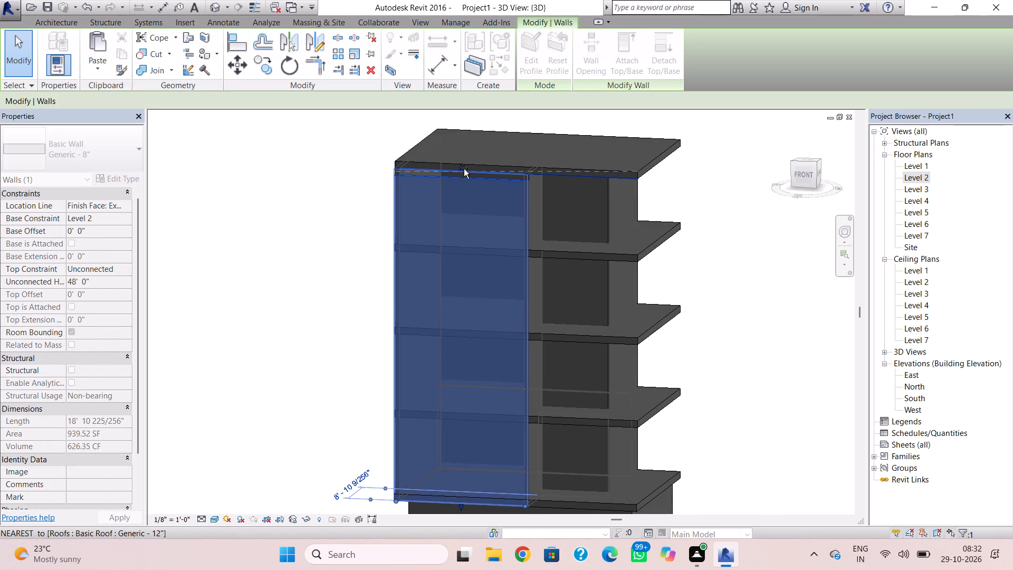
left_click_drag(464, 169, 466, 164)
left_click(303, 186)
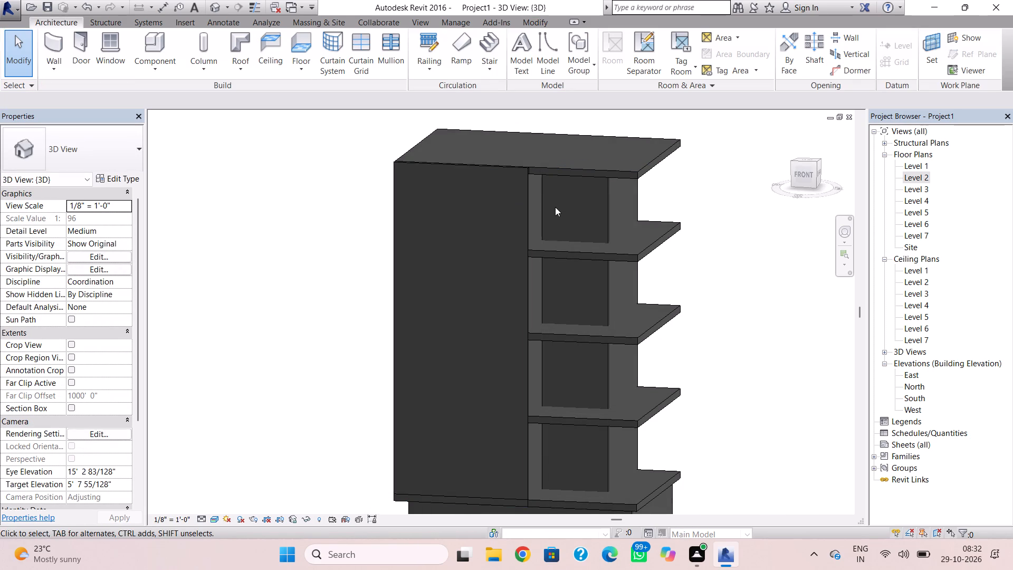
In the Level 2 plan, place two 18" x 18" architectural rectangular columns up to Level 3, near the slab's southeast and northeast corners.
scroll(540, 203, "up", 3)
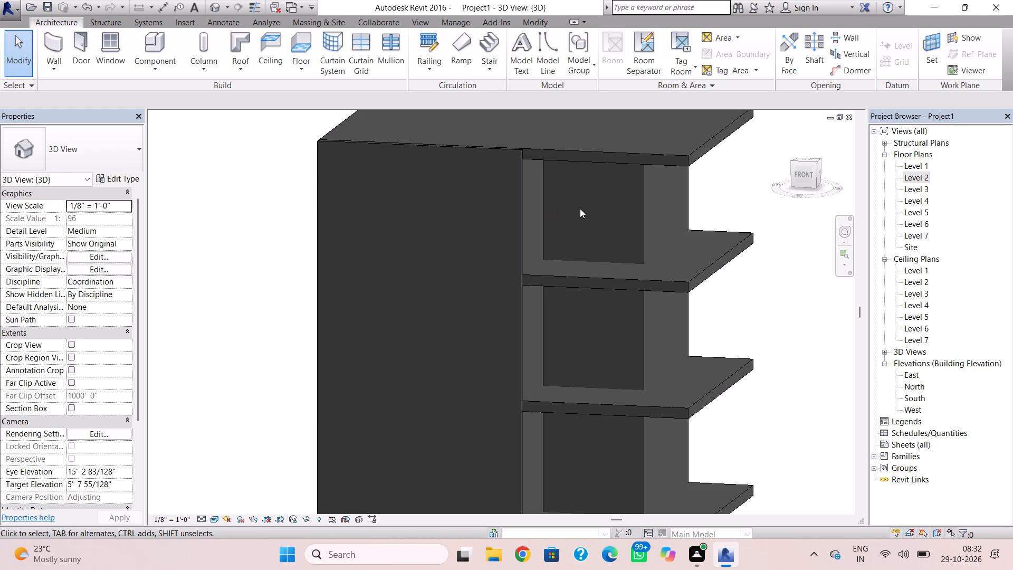
scroll(585, 242, "down", 2)
middle_click_drag(602, 261, 634, 172)
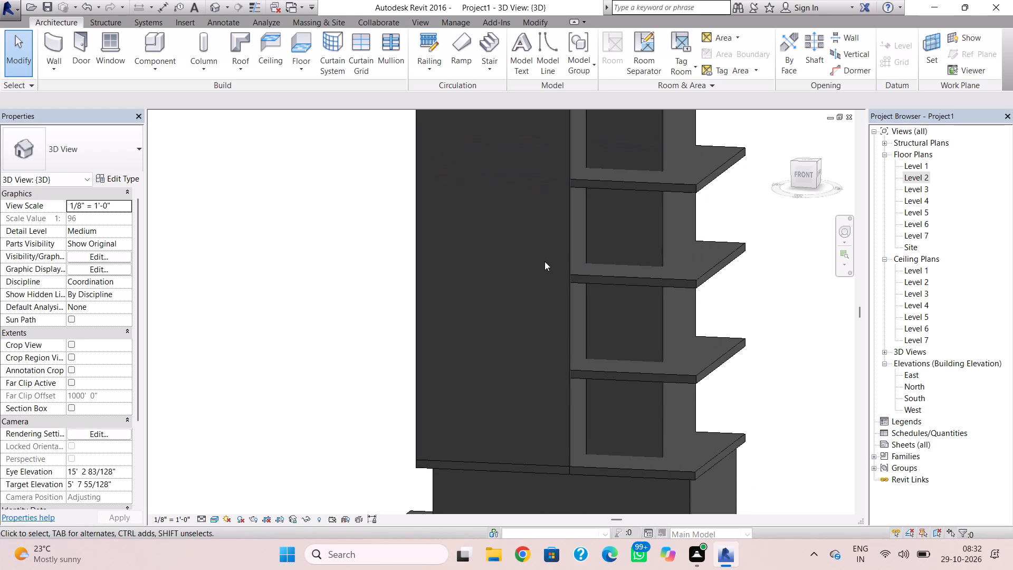
right_click_drag(533, 277, 554, 292, "shift")
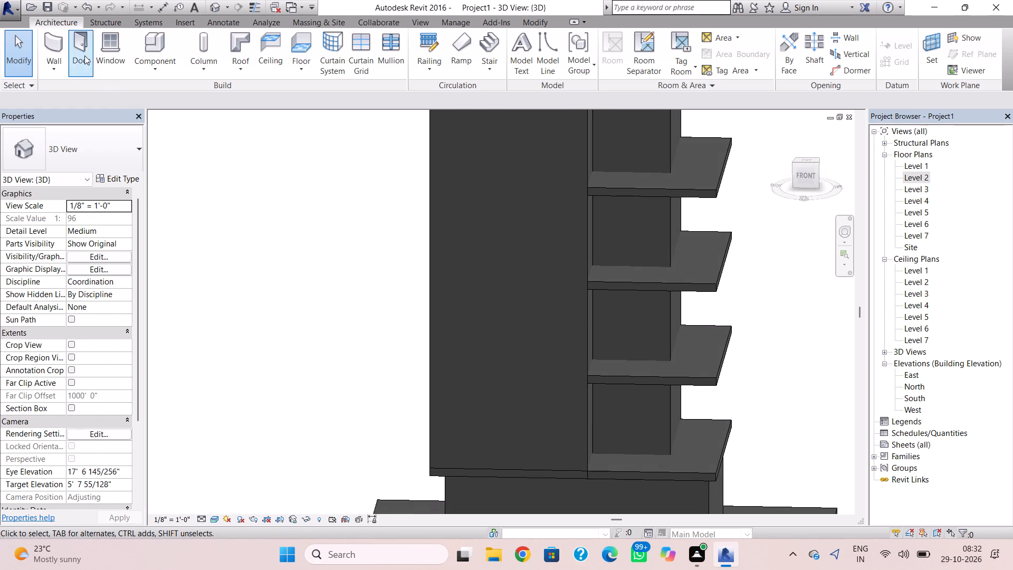
left_click(192, 70)
left_click(214, 115)
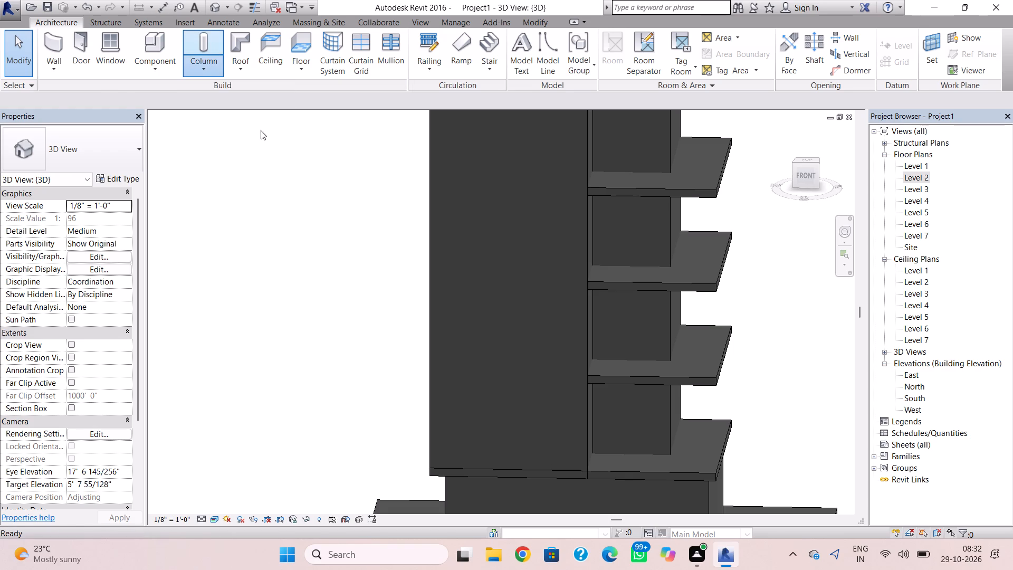
double_click(908, 174)
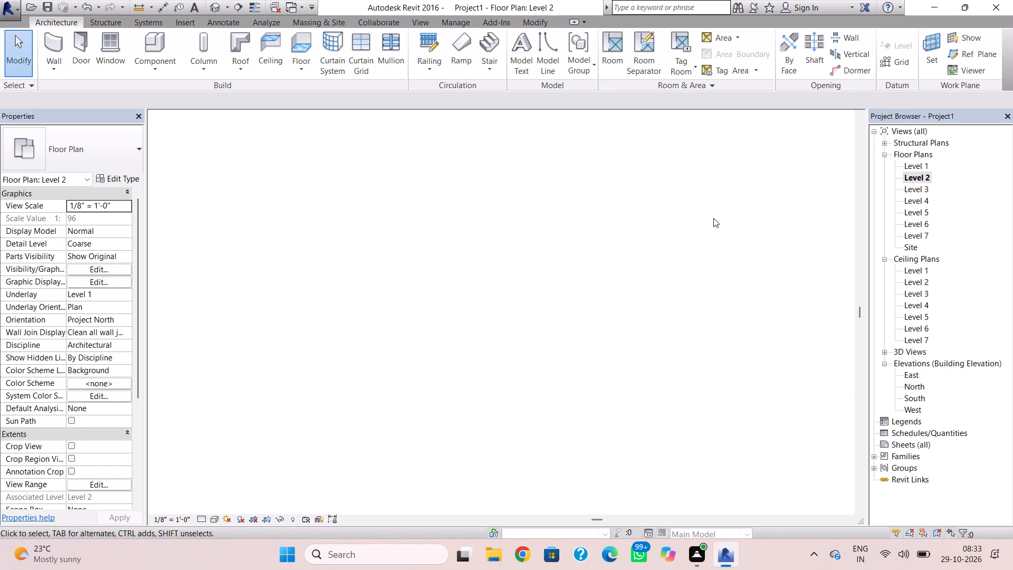
scroll(575, 293, "down", 2)
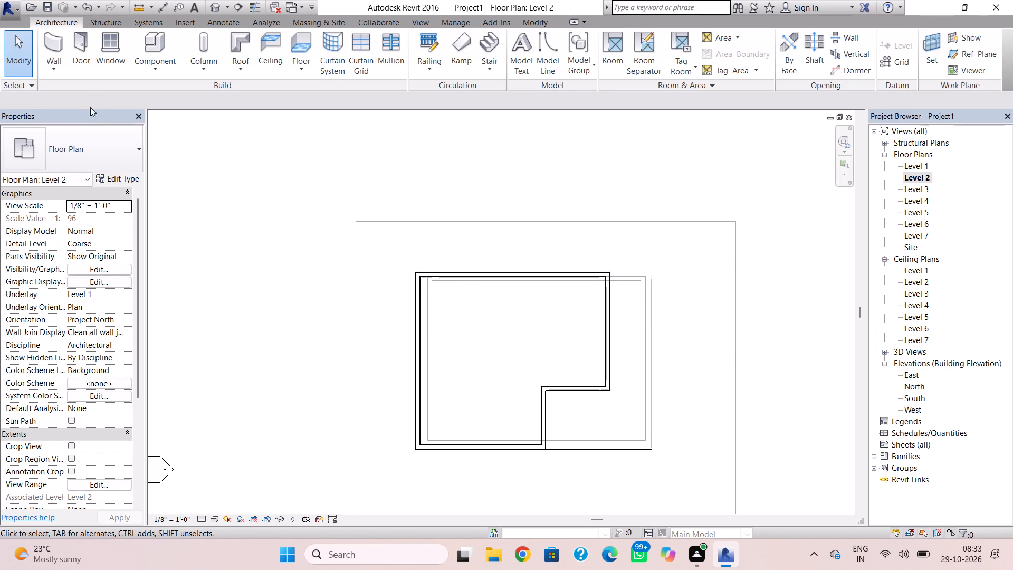
left_click(212, 68)
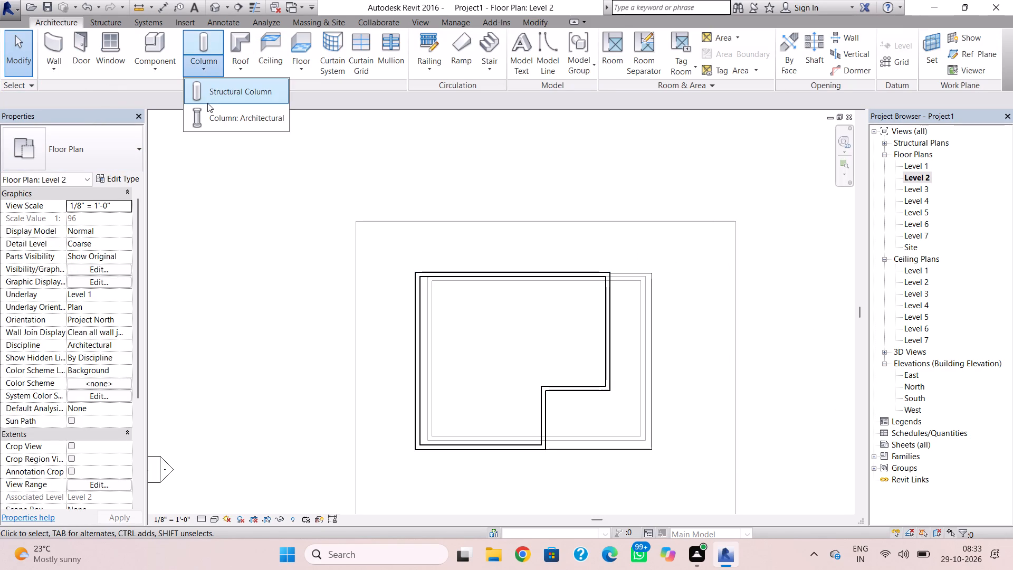
left_click(207, 106)
left_click(99, 167)
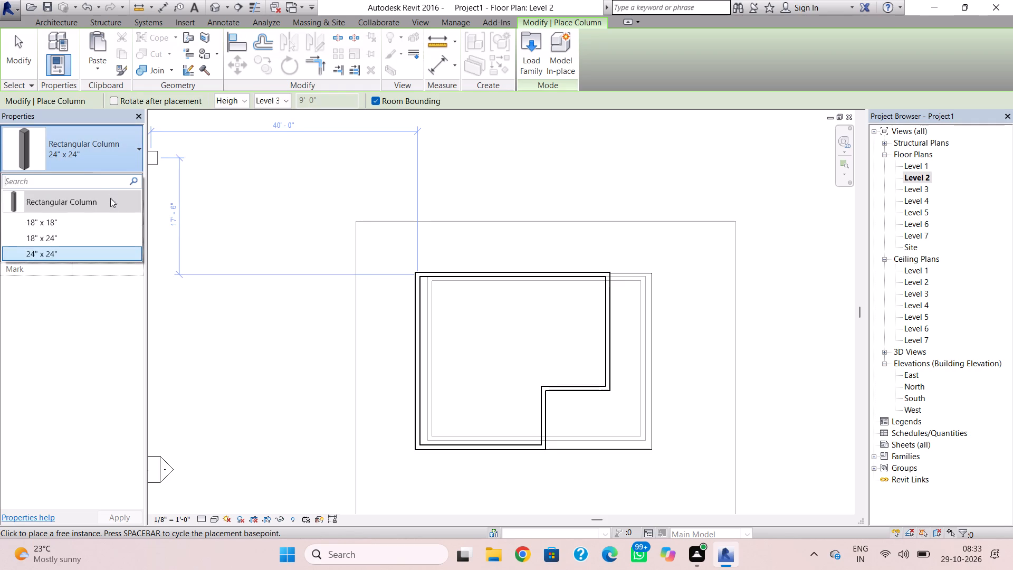
left_click(106, 223)
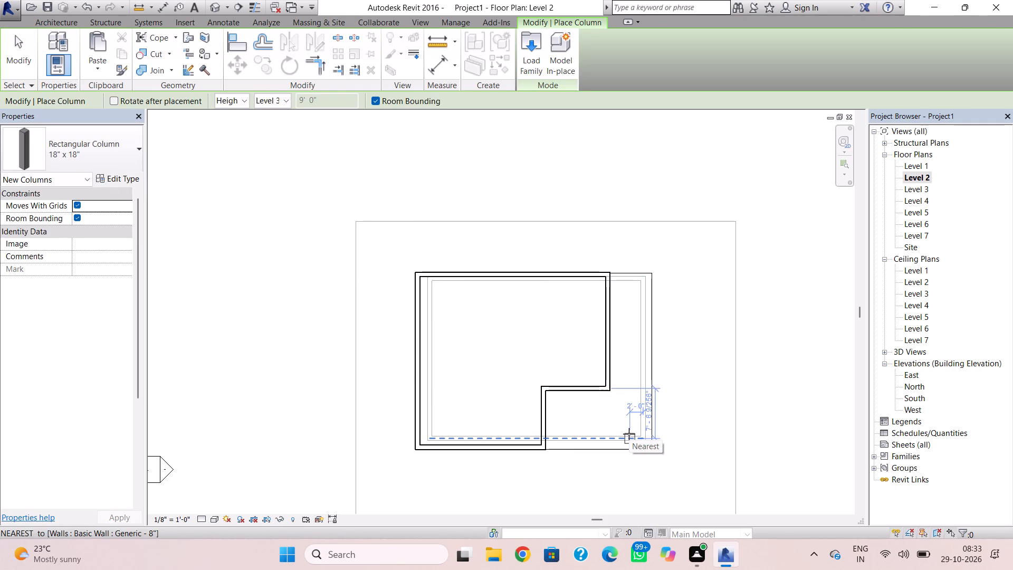
scroll(627, 429, "up", 4)
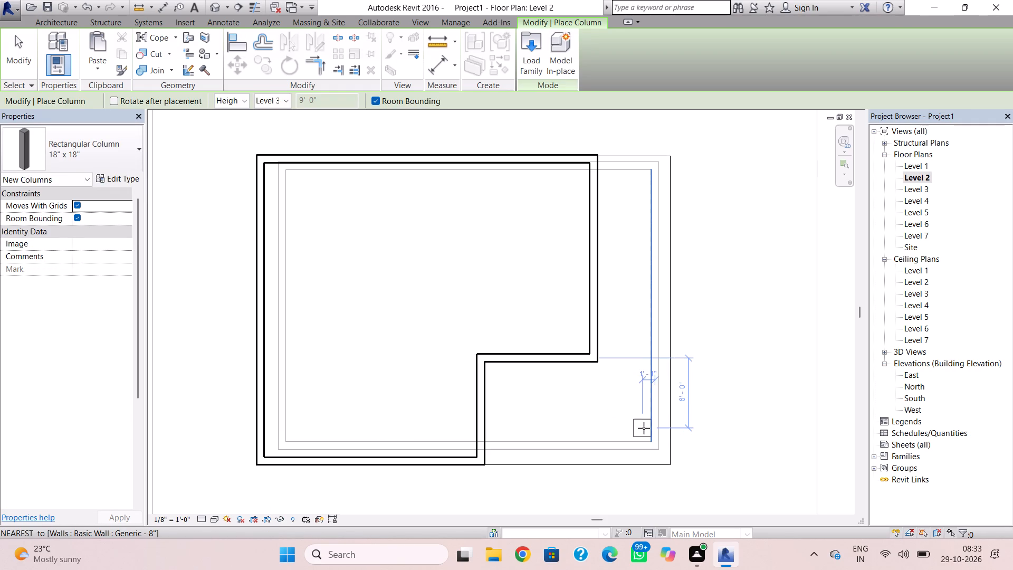
left_click(647, 434)
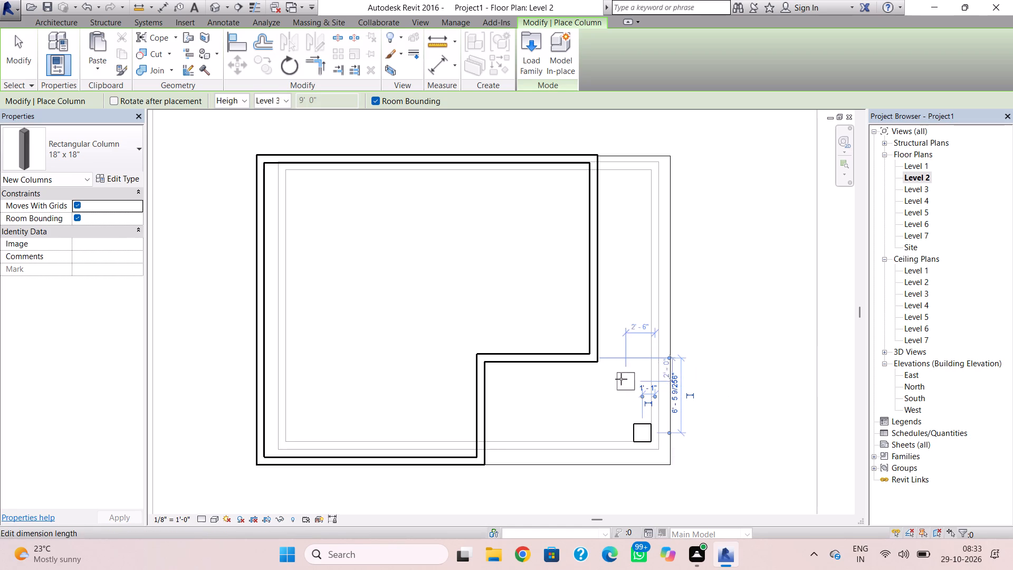
left_click(644, 183)
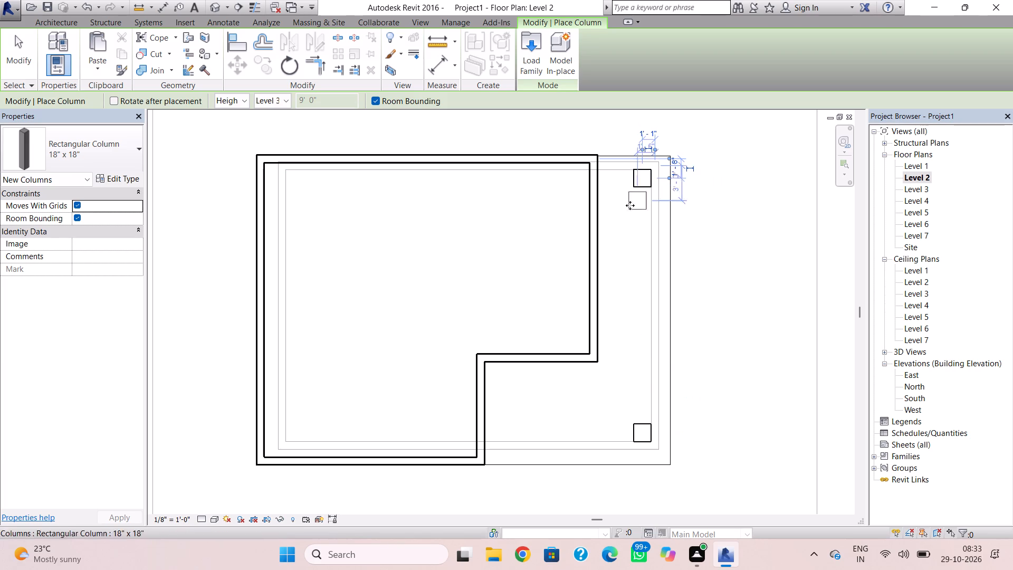
left_click(40, 20)
key("Escape")
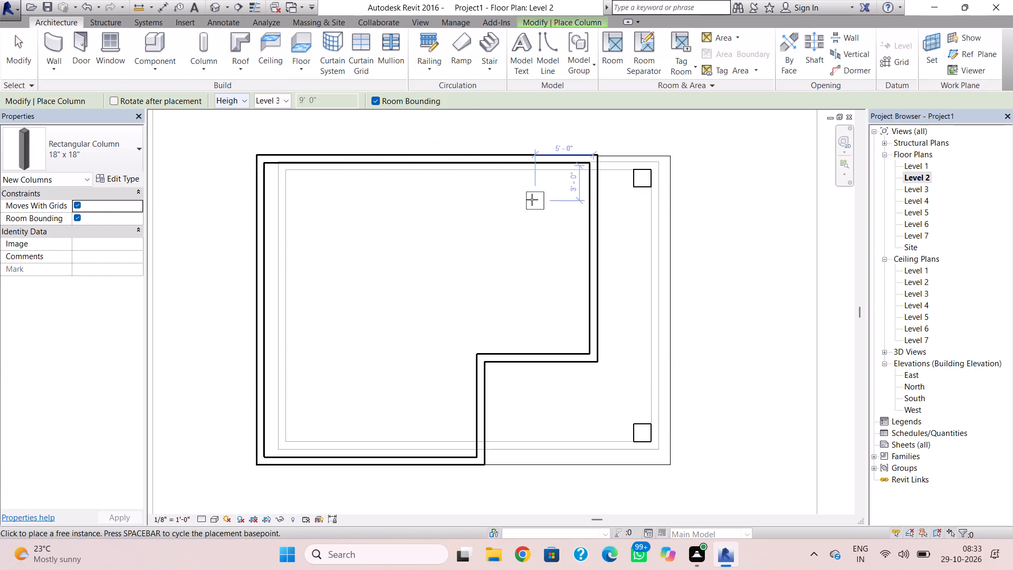
key("Escape")
In the 3D view, set the southeast column's base level to Level 1.
left_click(215, 3)
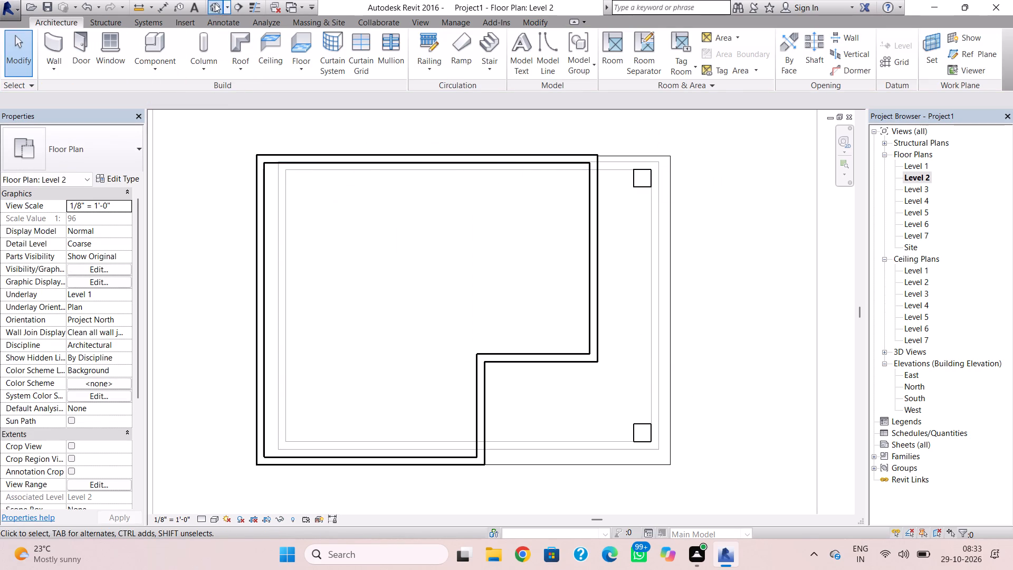
right_click_drag(728, 331, 625, 318, "shift")
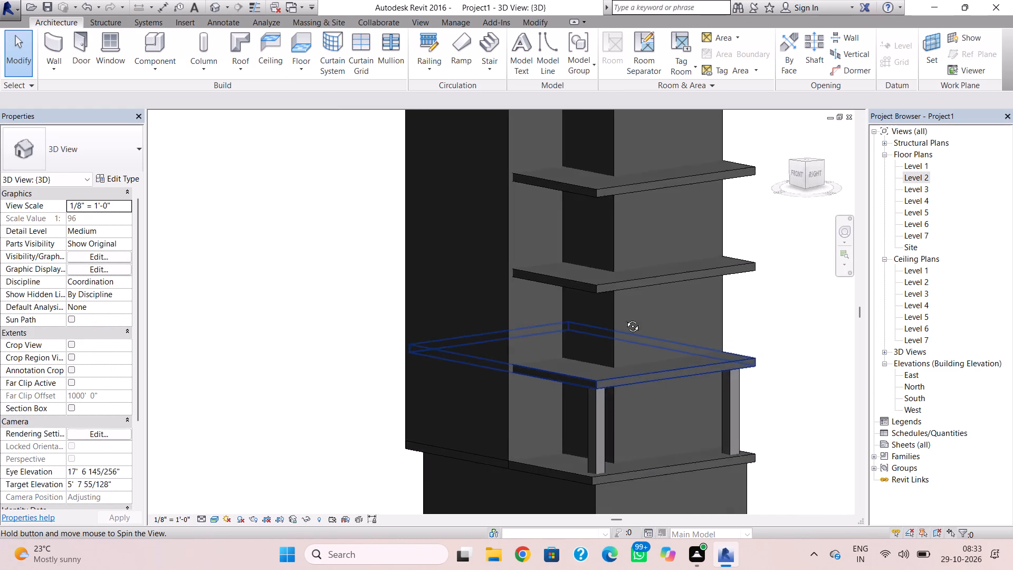
right_click_drag(625, 318, 728, 336, "shift")
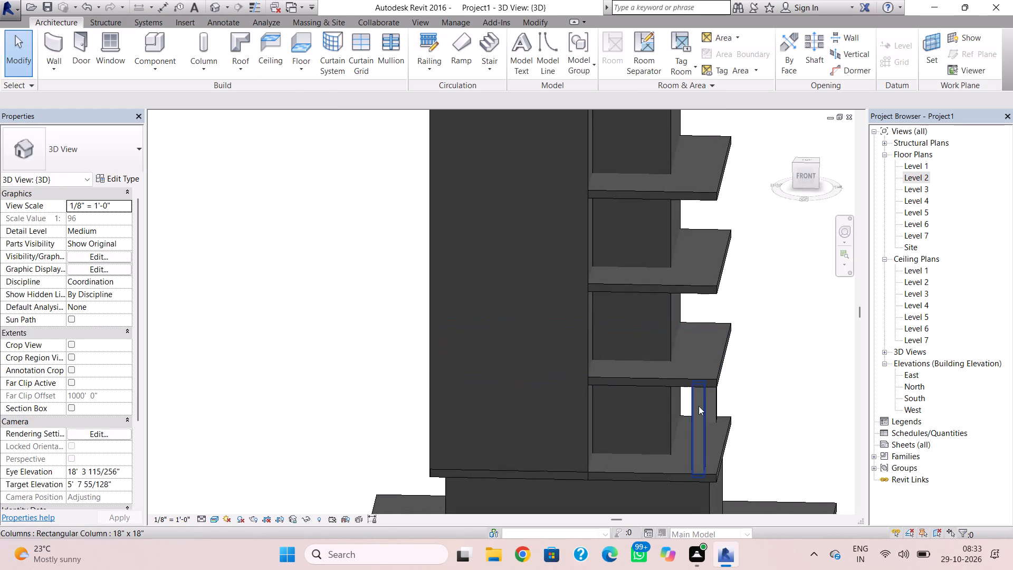
scroll(697, 411, "down", 1)
middle_click_drag(699, 409, 710, 329)
left_click(715, 349)
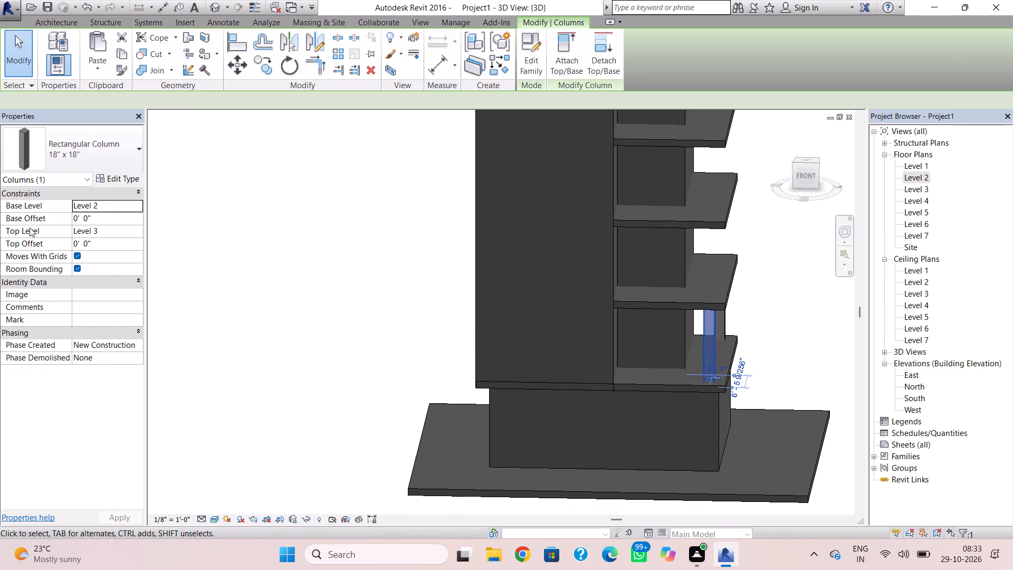
left_click(113, 210)
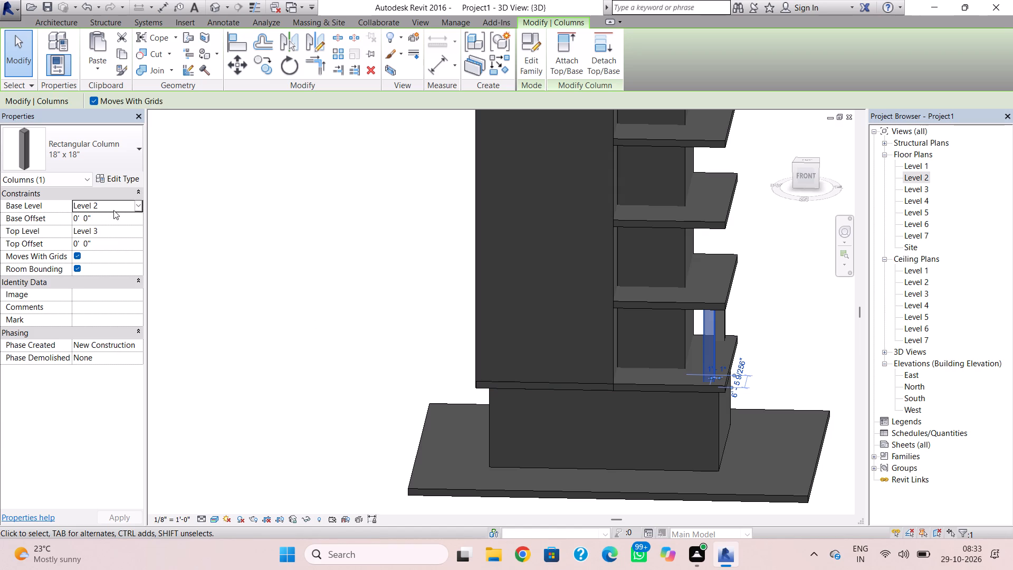
left_click(136, 208)
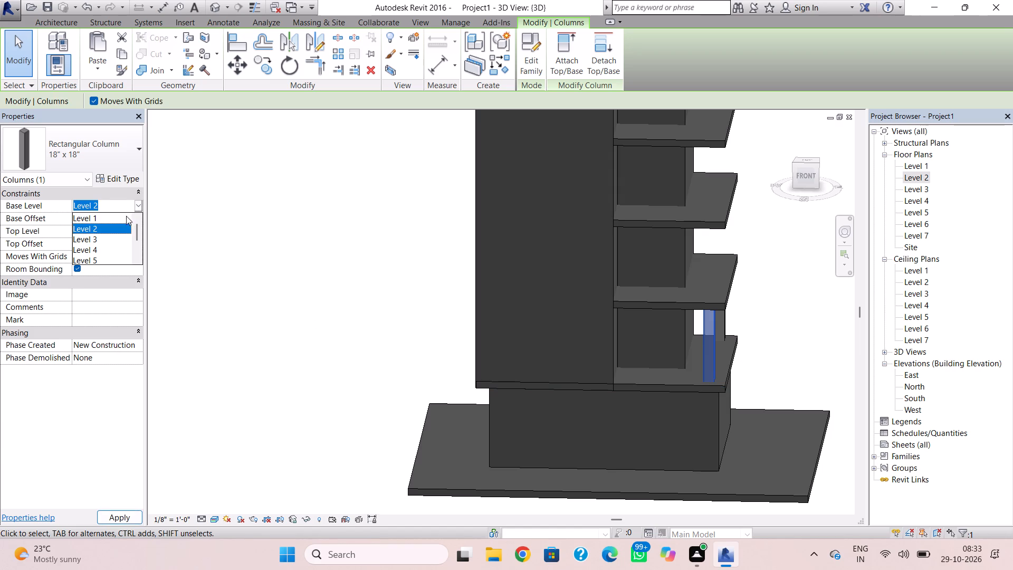
left_click(125, 216)
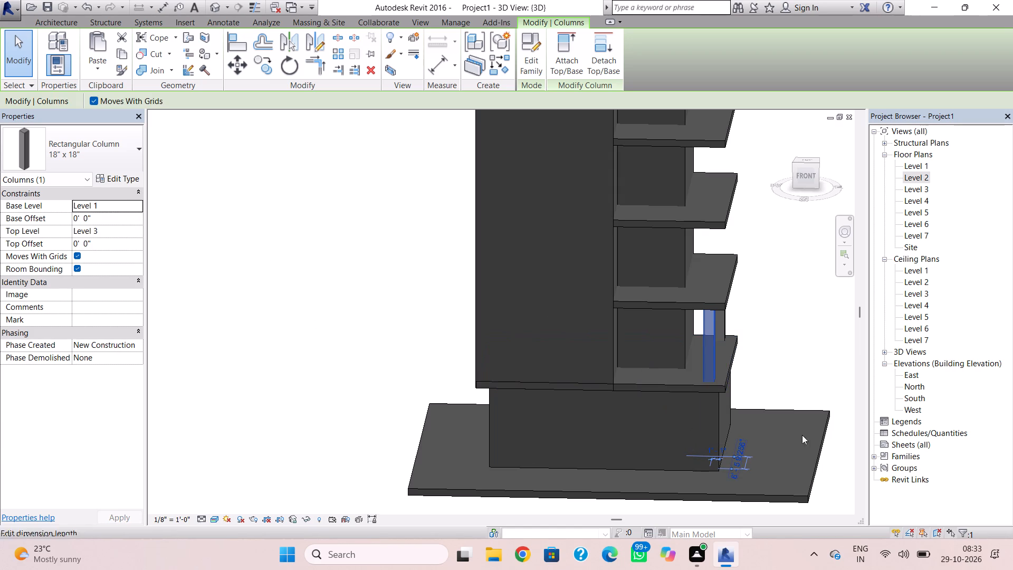
In the Level 1 plan, delete the south wall and the east wall.
double_click(921, 166)
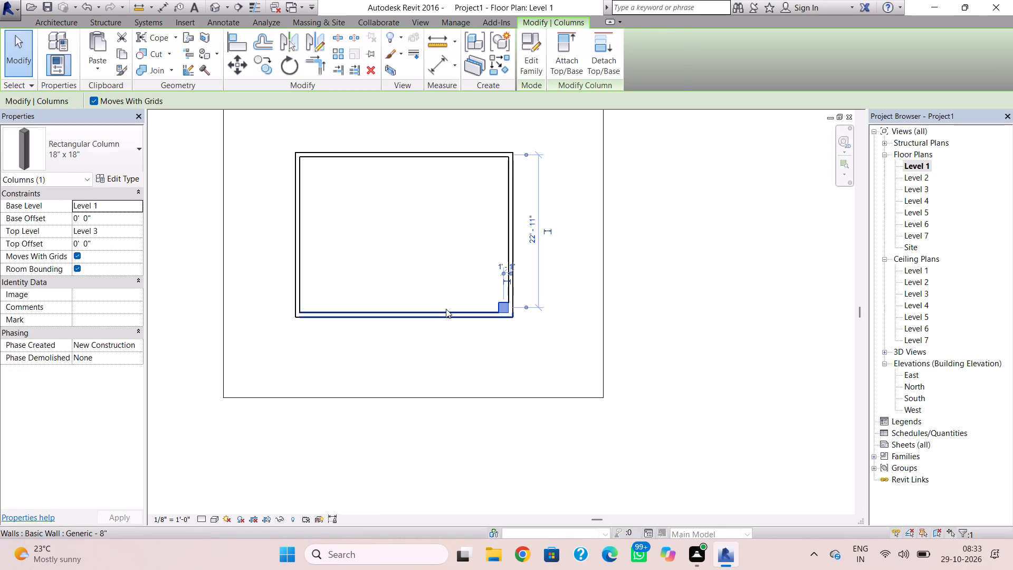
left_click(446, 309)
key("Delete")
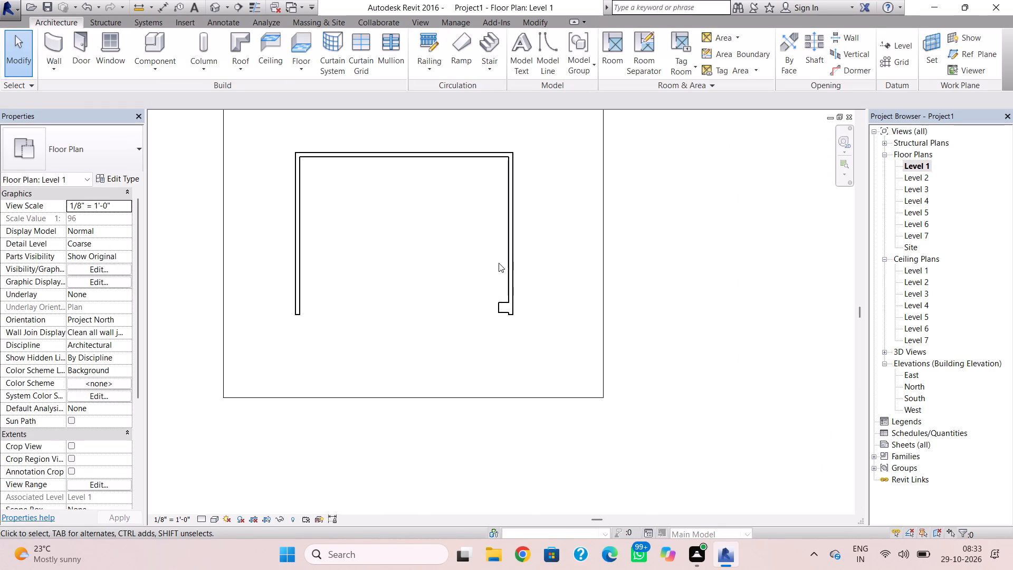
left_click(509, 263)
key("Delete")
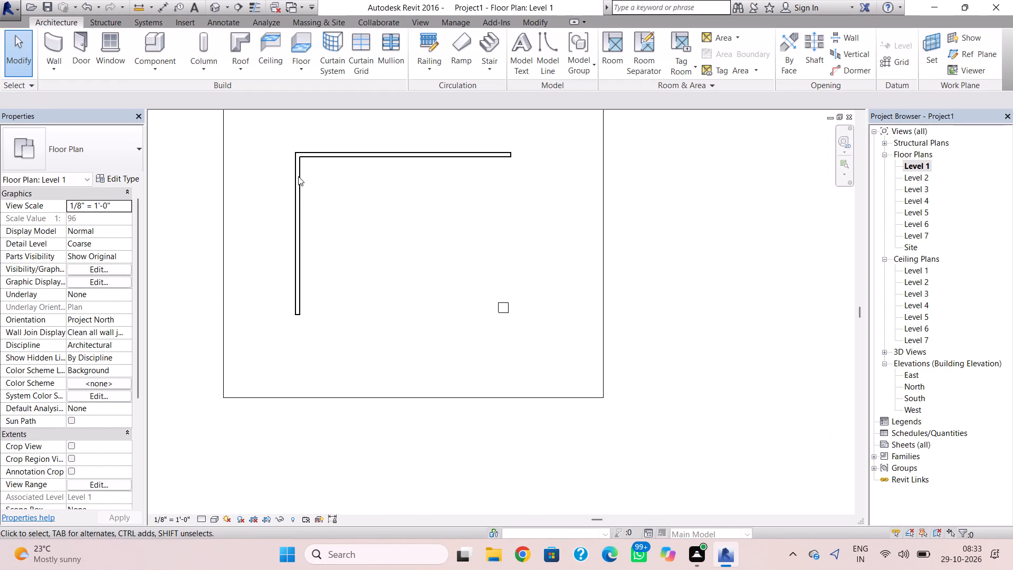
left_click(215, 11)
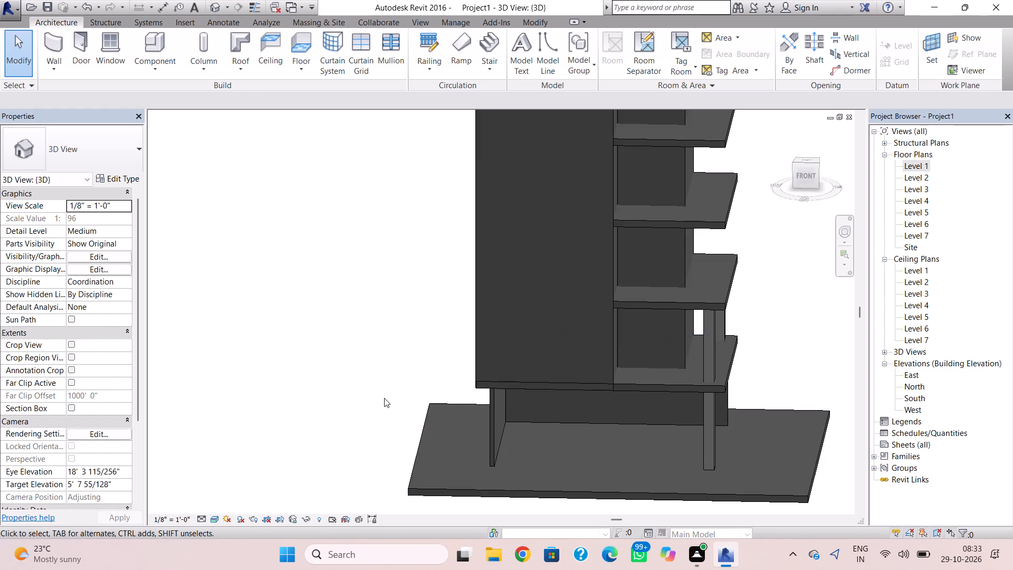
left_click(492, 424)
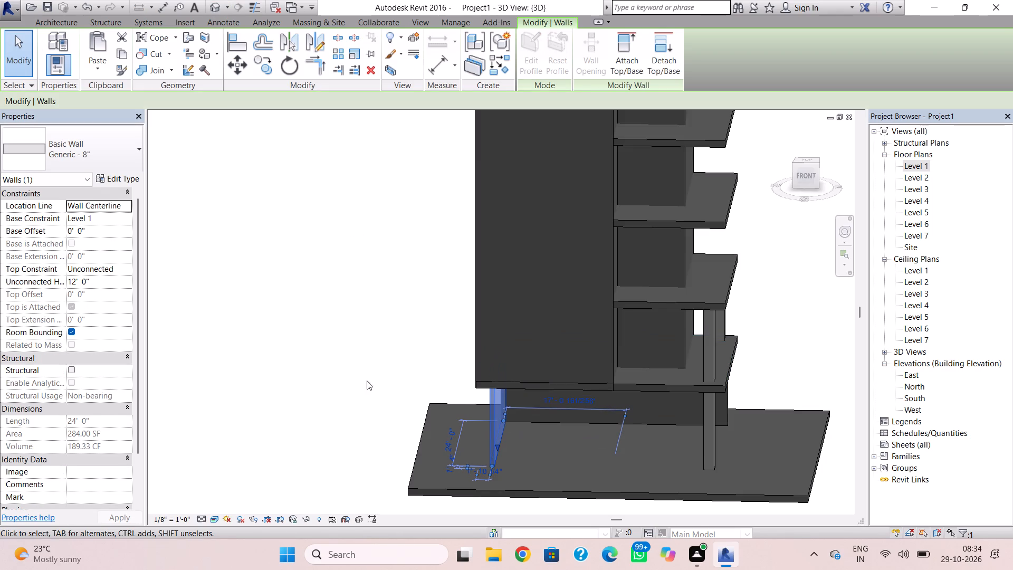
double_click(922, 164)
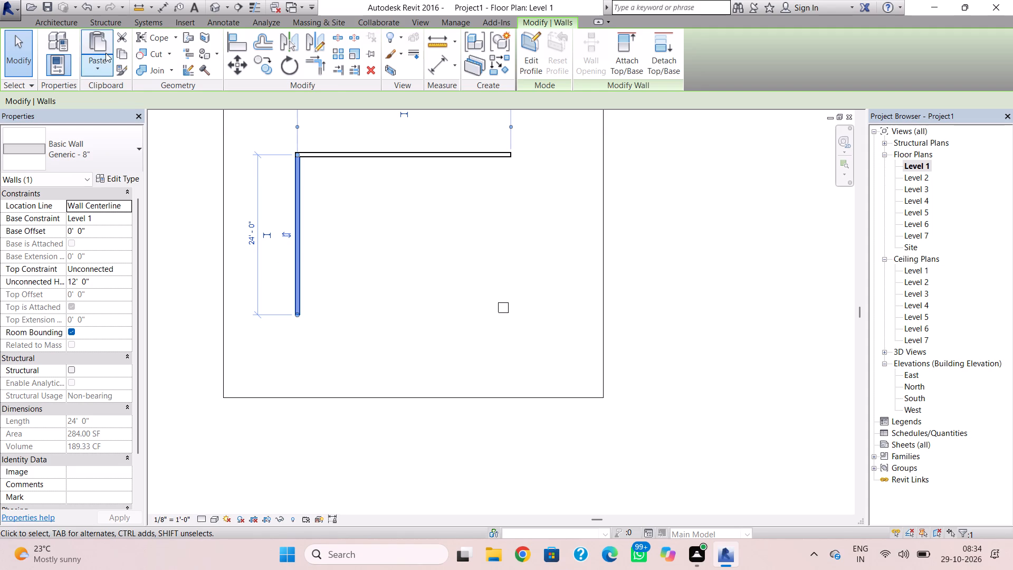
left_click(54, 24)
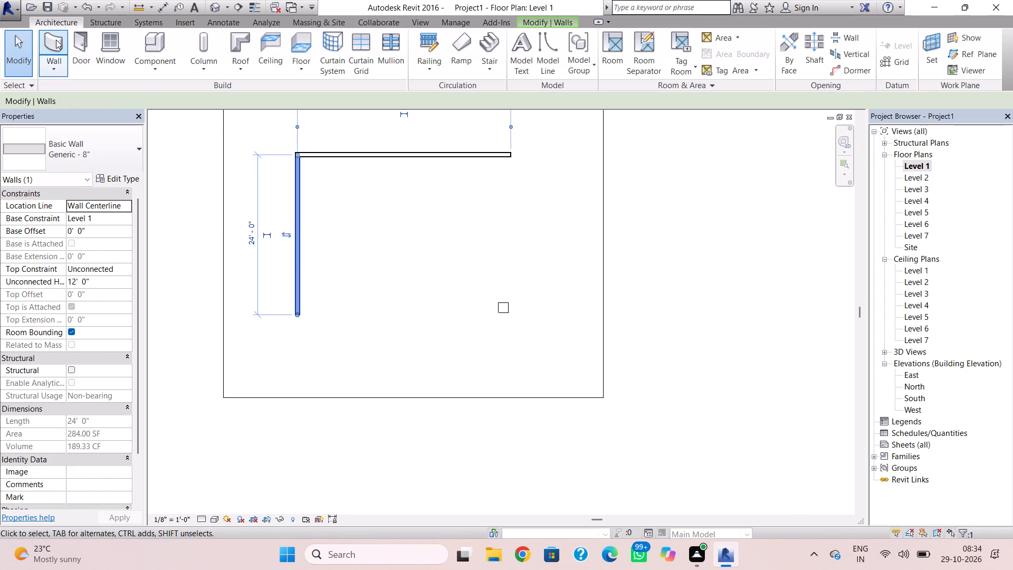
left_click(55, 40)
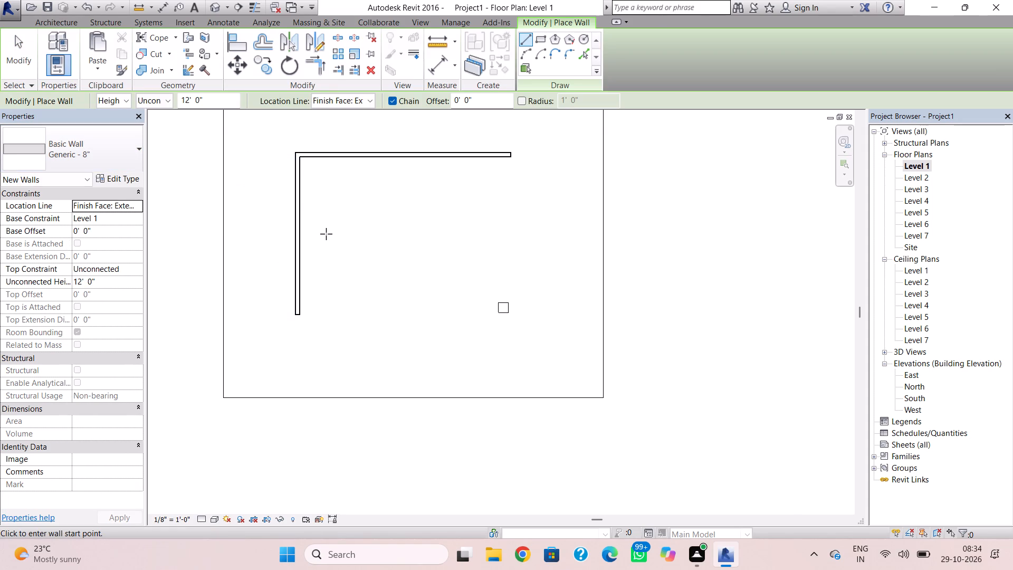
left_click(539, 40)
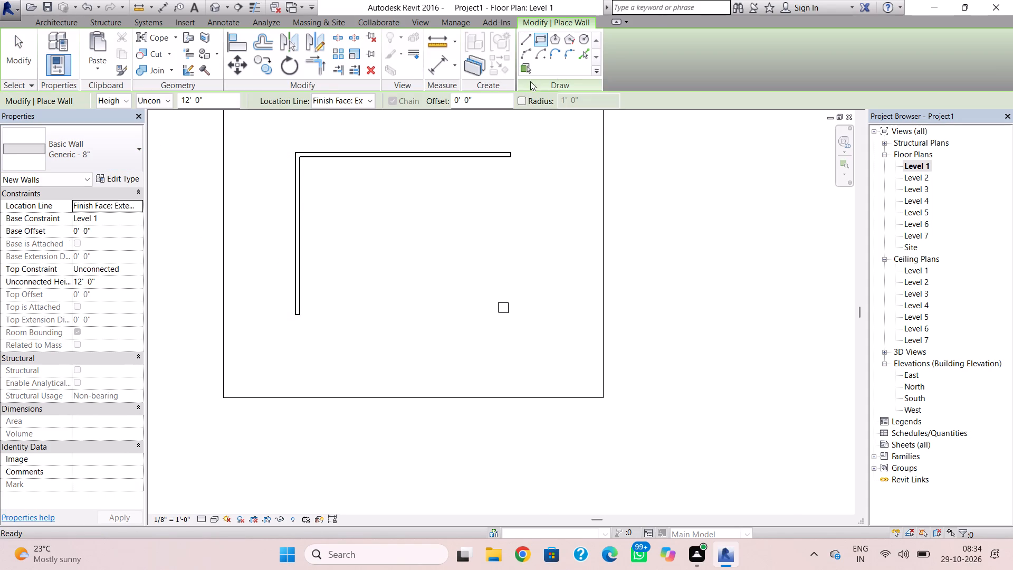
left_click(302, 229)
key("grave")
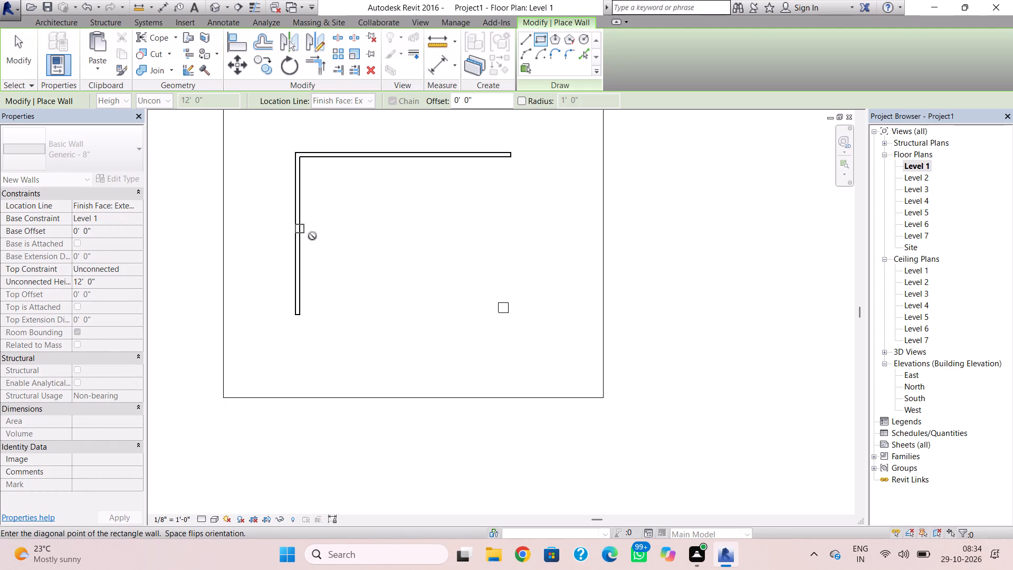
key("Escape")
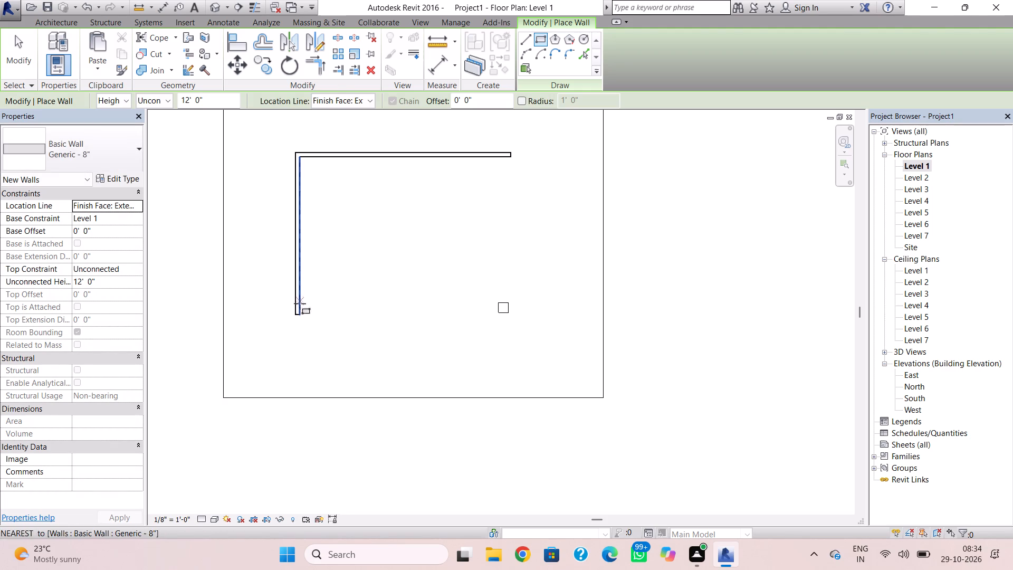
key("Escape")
Delete the west wall in the Level 1 plan.
left_click(298, 315)
key("Delete")
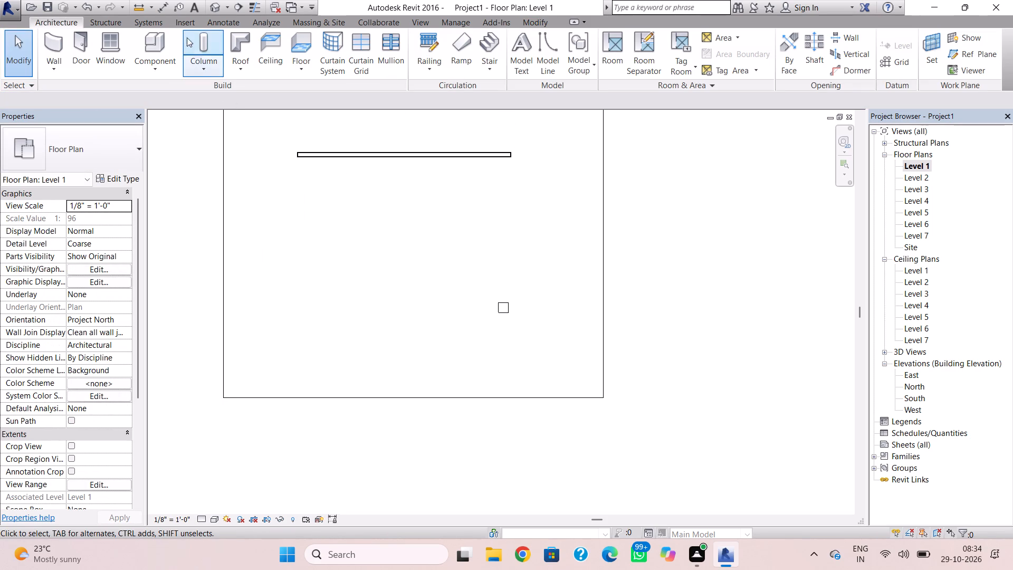
Draw a Generic - 8" west wall, 12' high, running about 11'-6" south from the north wall's west end, flipped to the inner side.
left_click(64, 44)
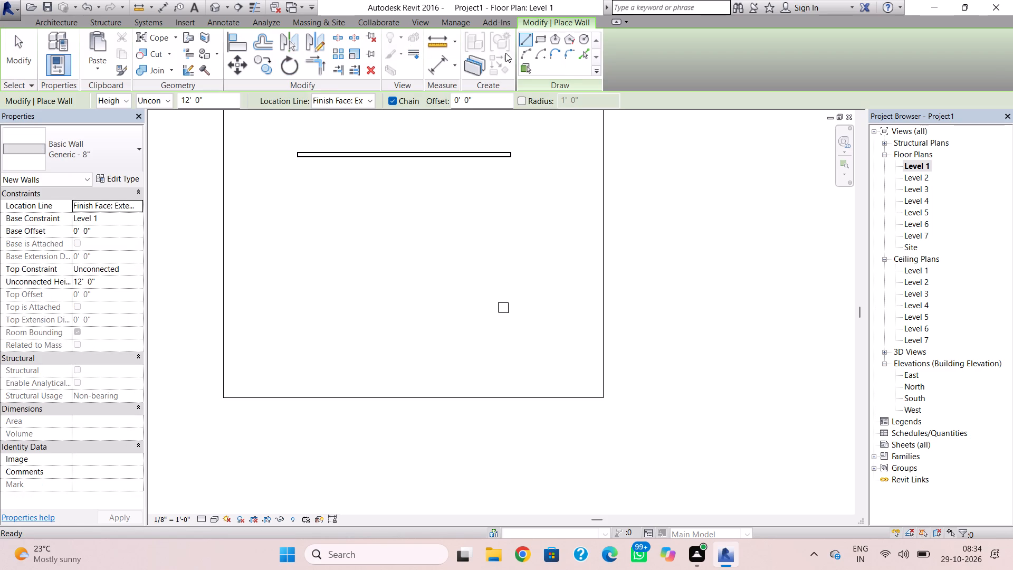
left_click(296, 154)
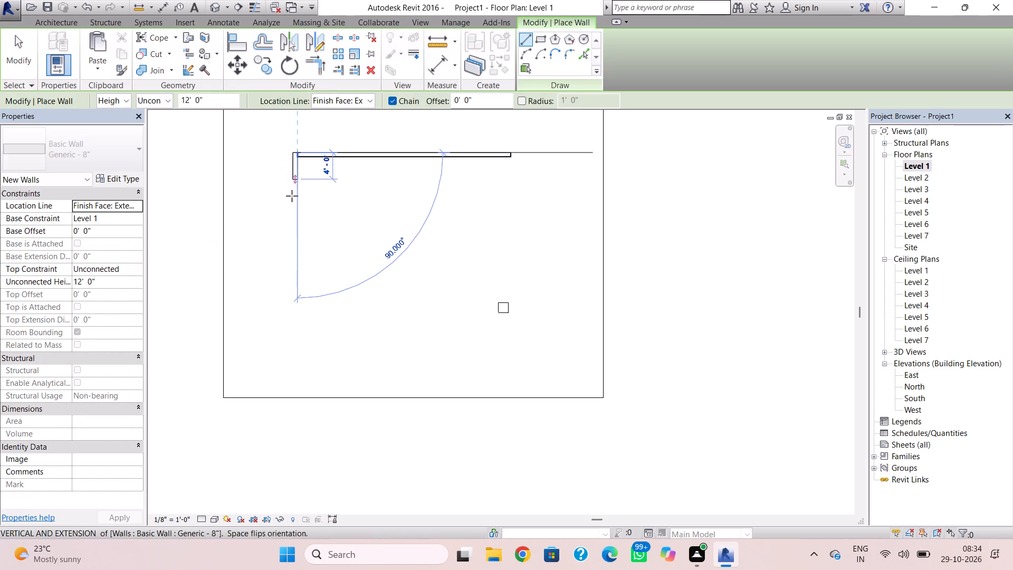
key("space")
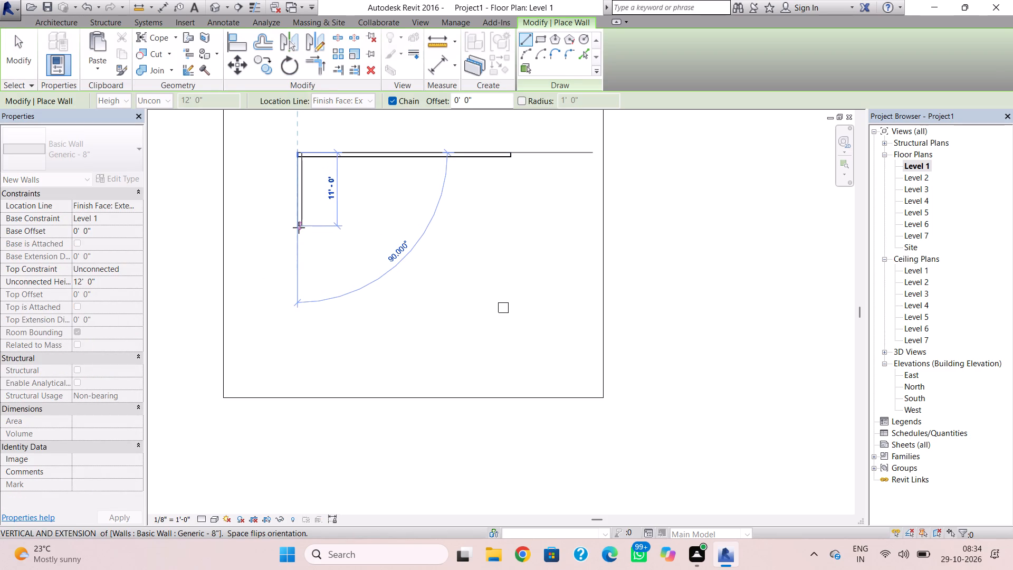
key("Escape")
scroll(300, 167, "up", 5)
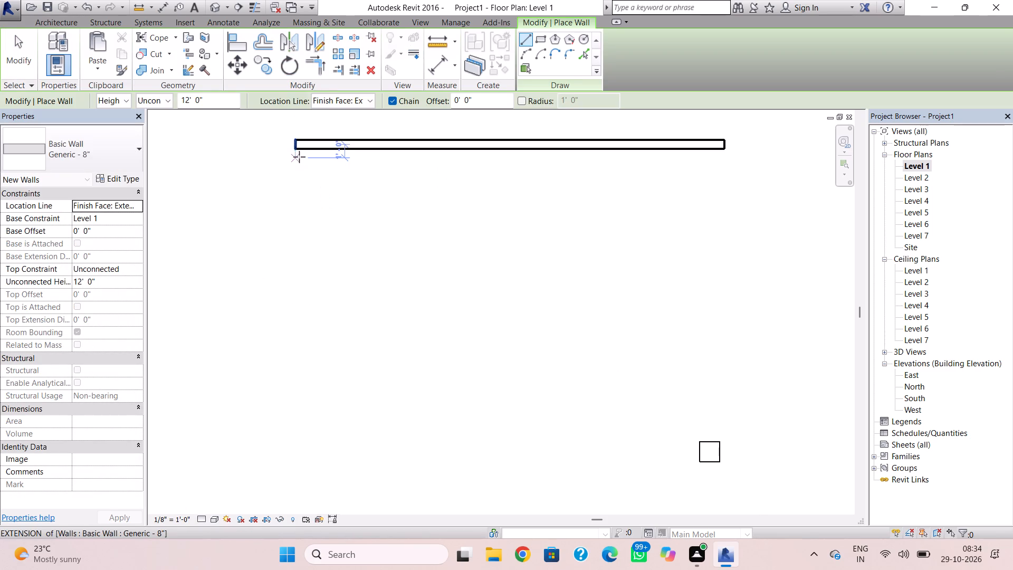
left_click(298, 154)
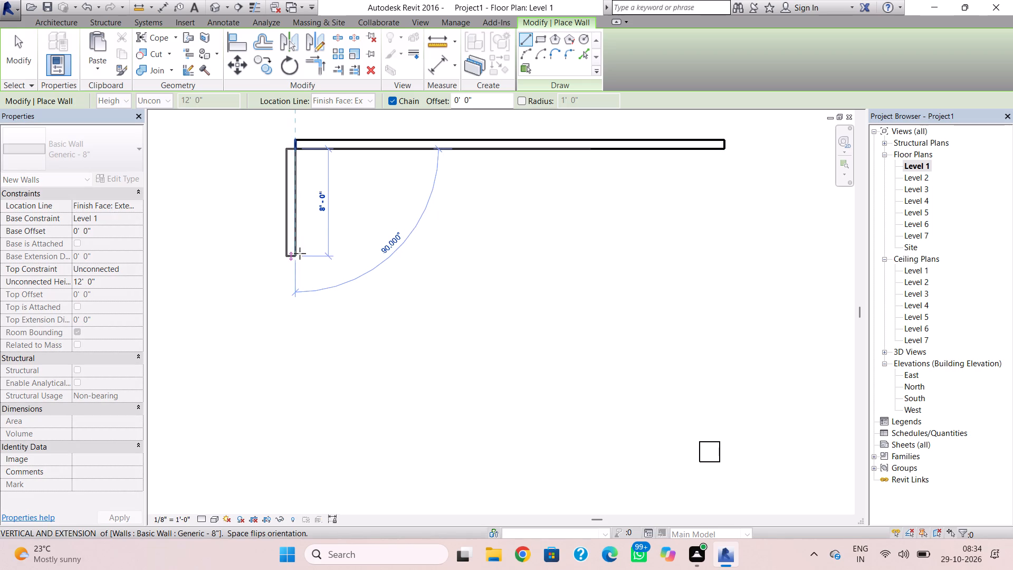
key("space")
scroll(305, 250, "down", 6)
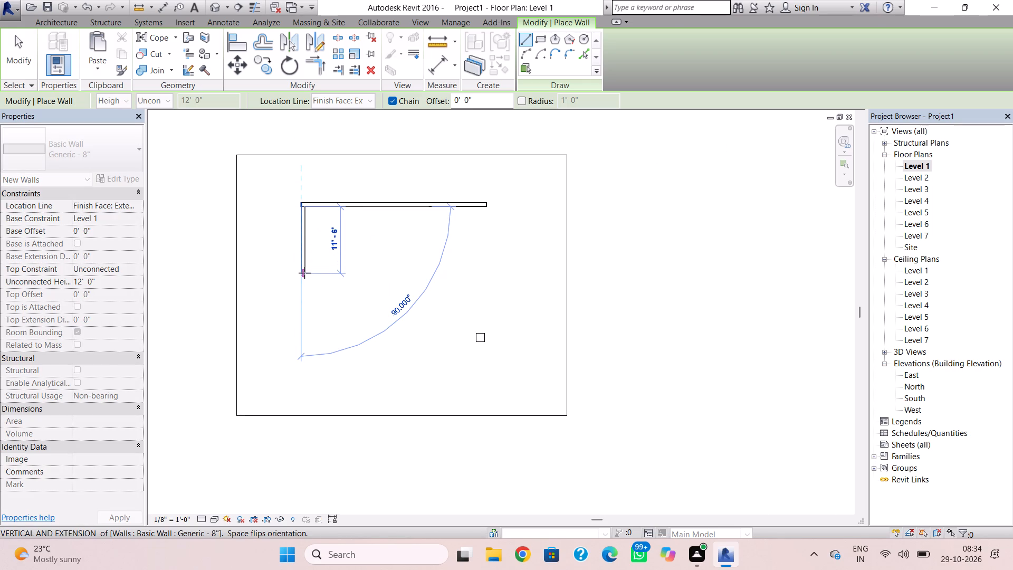
left_click(304, 274)
key("Escape")
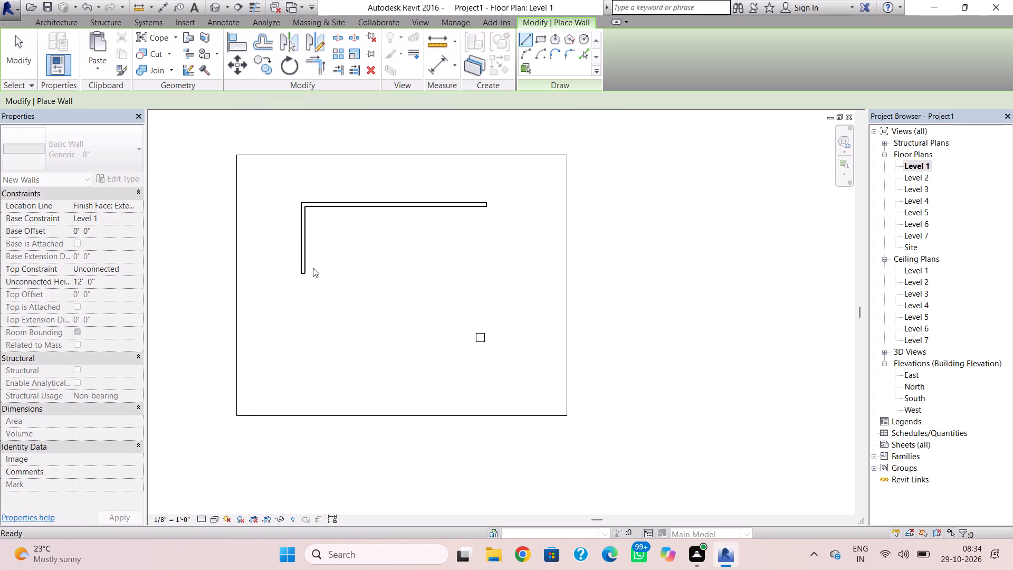
Draw a south wall about 28'-6" long running east from the south end of the west wall.
left_click(308, 268)
key("space")
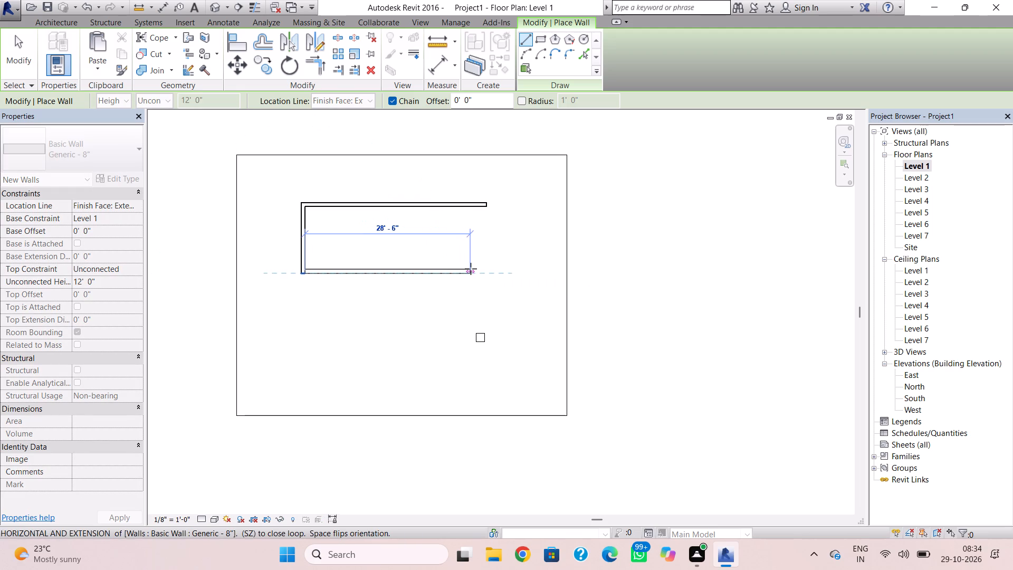
left_click(471, 269)
key("Escape")
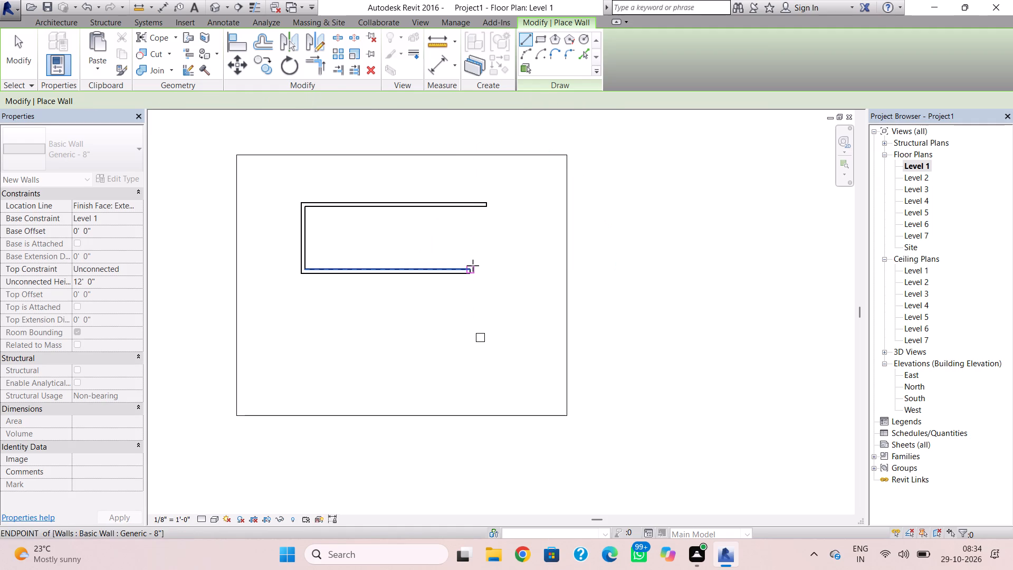
Draw the east wall from the south wall's east end up to the north wall, about 10'-10" long.
left_click(473, 265)
key("space")
scroll(471, 212, "up", 1)
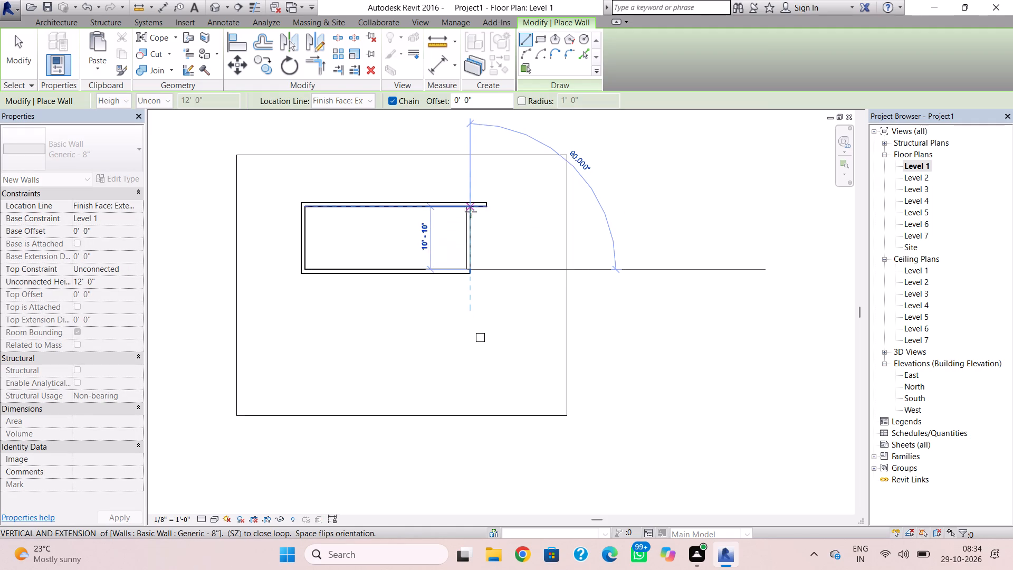
scroll(471, 212, "up", 10)
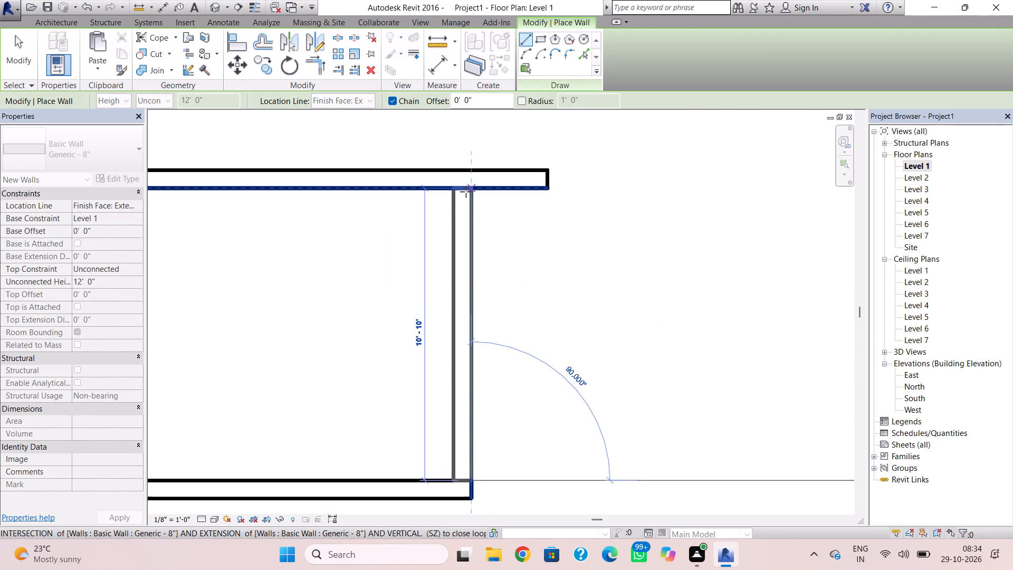
left_click(466, 191)
key("Escape")
key("Escape")
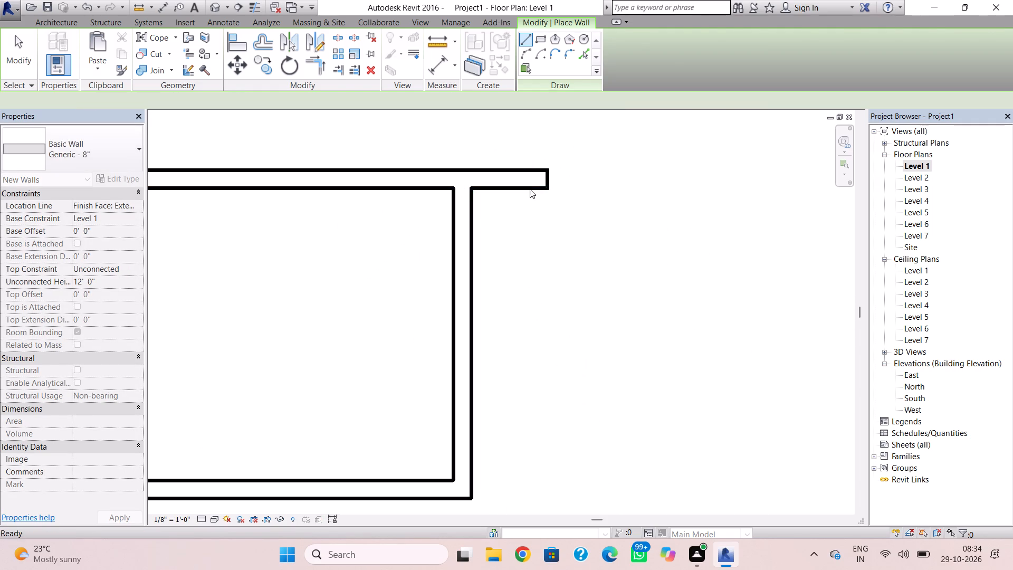
Shorten the north wall's east end back to the new east wall to form a clean corner.
left_click(532, 189)
left_click_drag(547, 179, 466, 189)
left_click(495, 216)
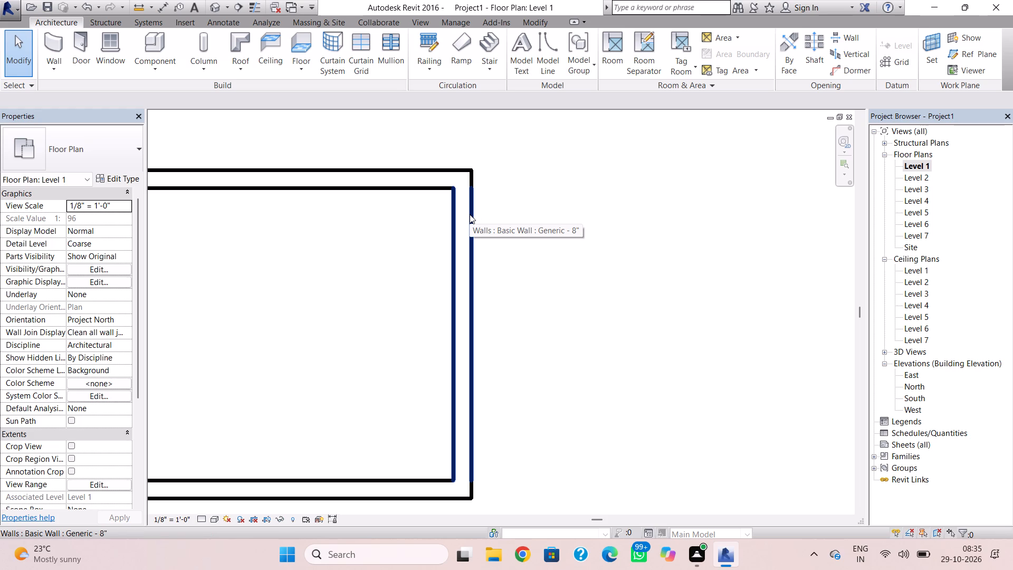
In the Level 1 plan, place two 18" x 18" columns up to Level 2, in line with the southeast column, about 27'-5" and 18'-6" west of the east wall.
left_click(213, 4)
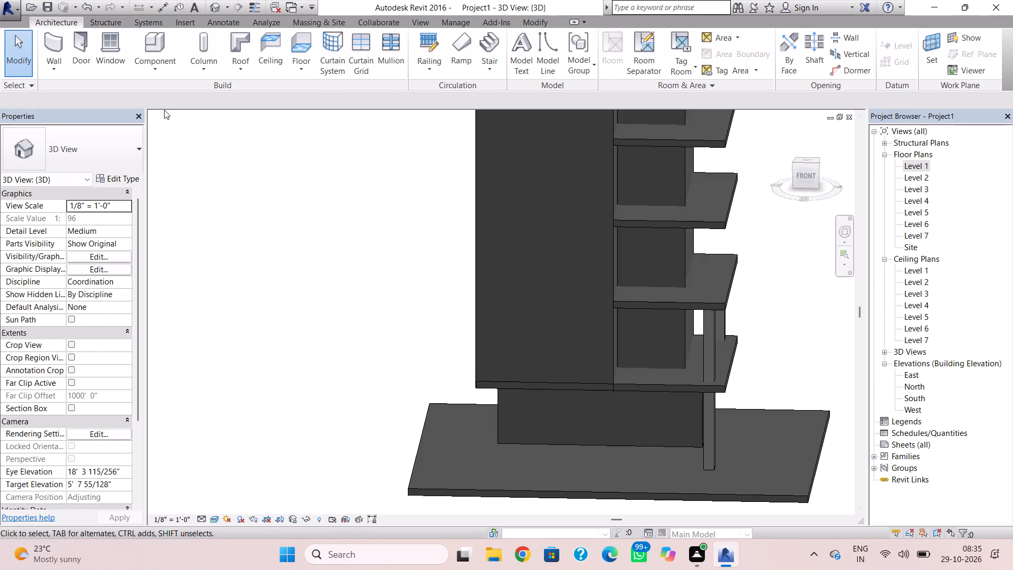
left_click(206, 65)
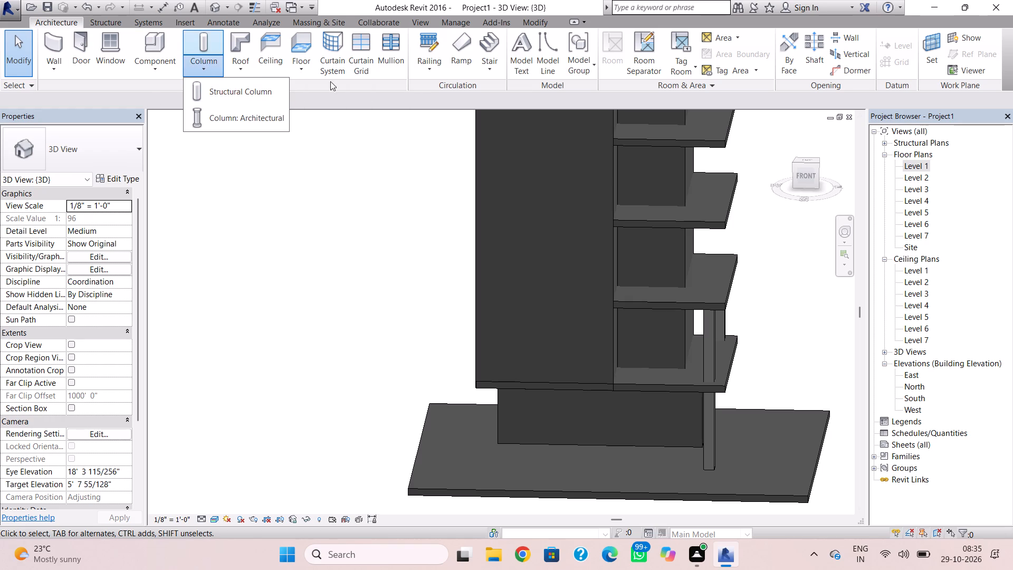
double_click(910, 165)
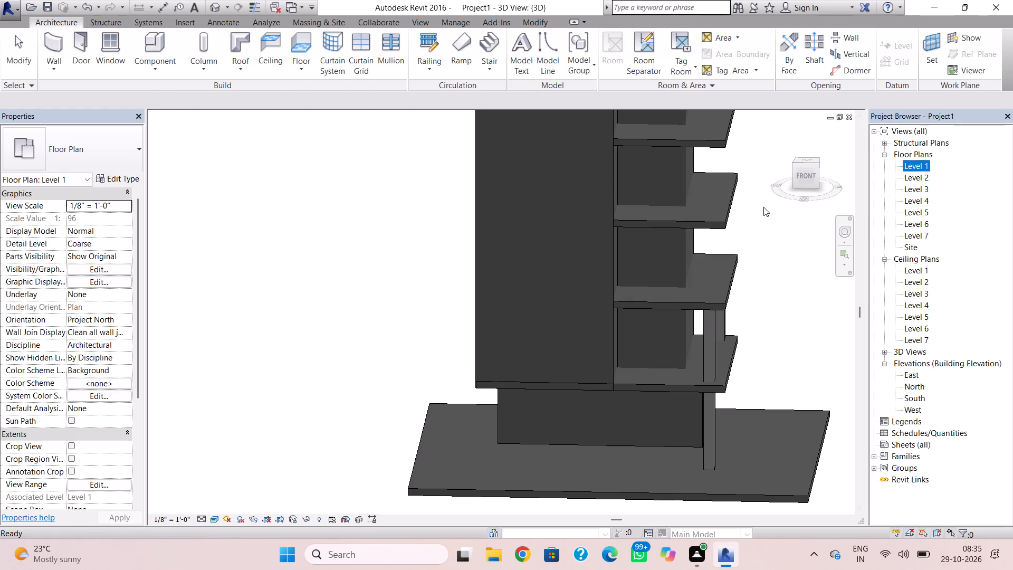
double_click(924, 168)
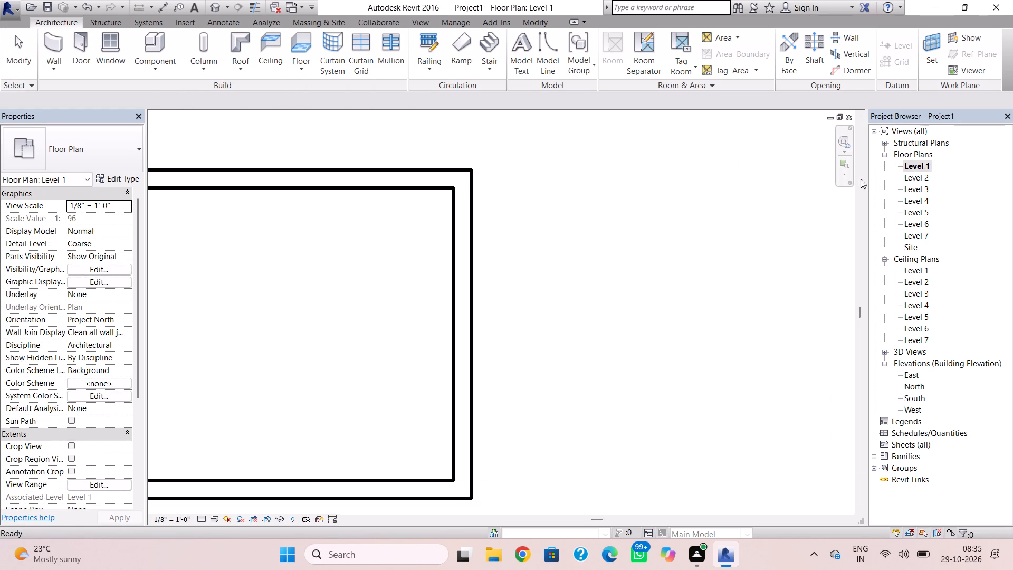
scroll(477, 268, "down", 6)
middle_click_drag(477, 278, 609, 216)
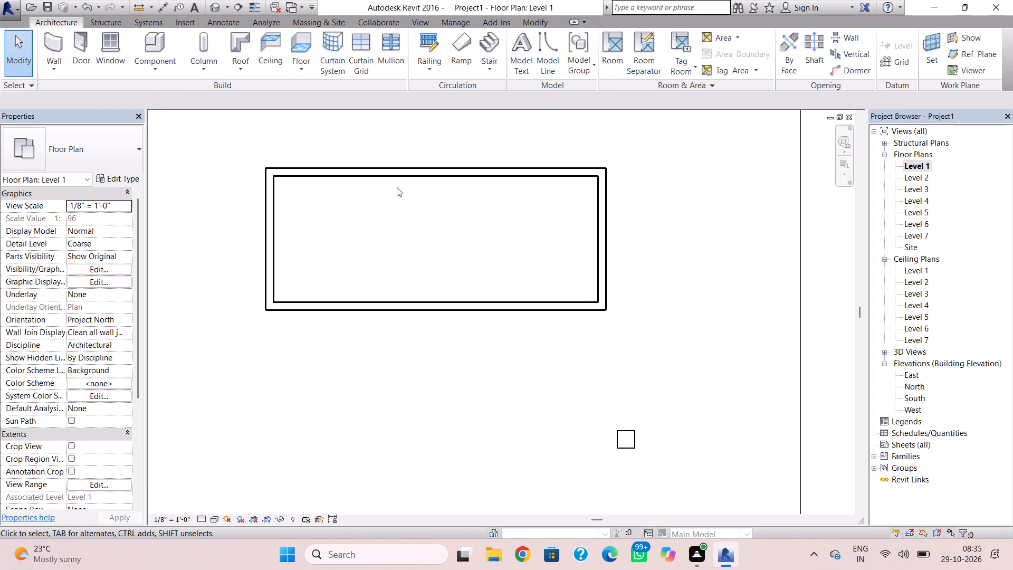
left_click(217, 63)
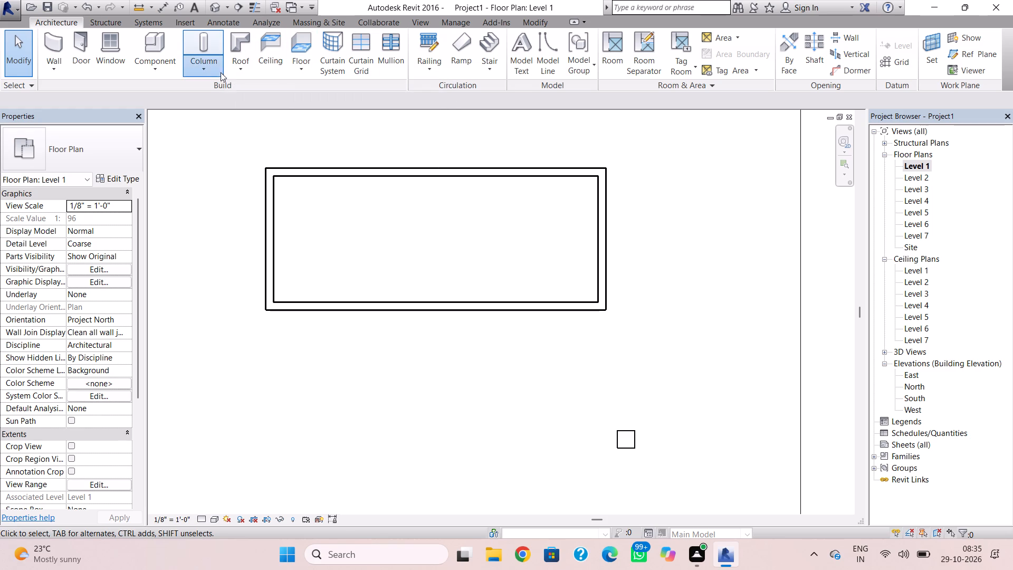
left_click(232, 105)
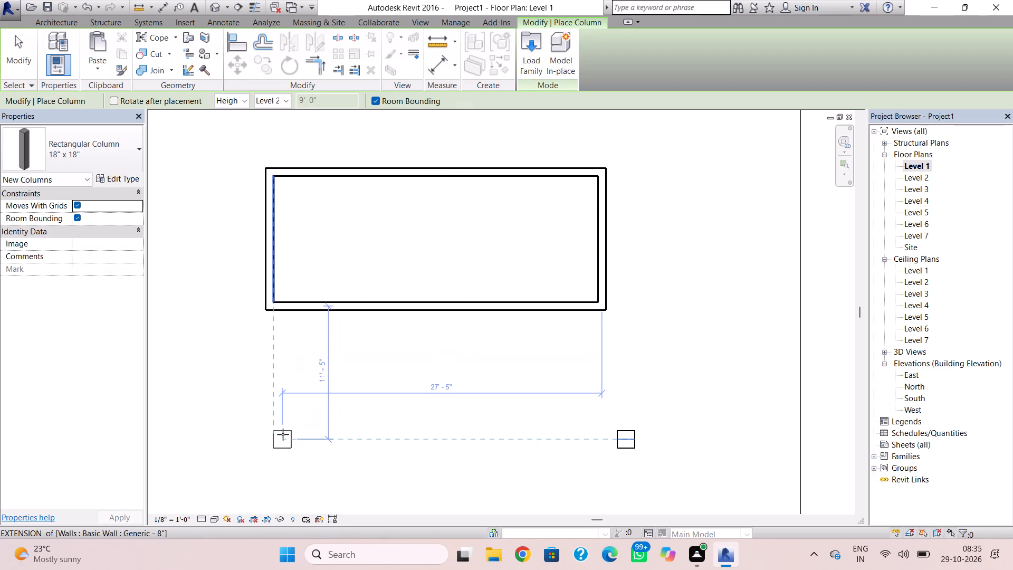
left_click(283, 434)
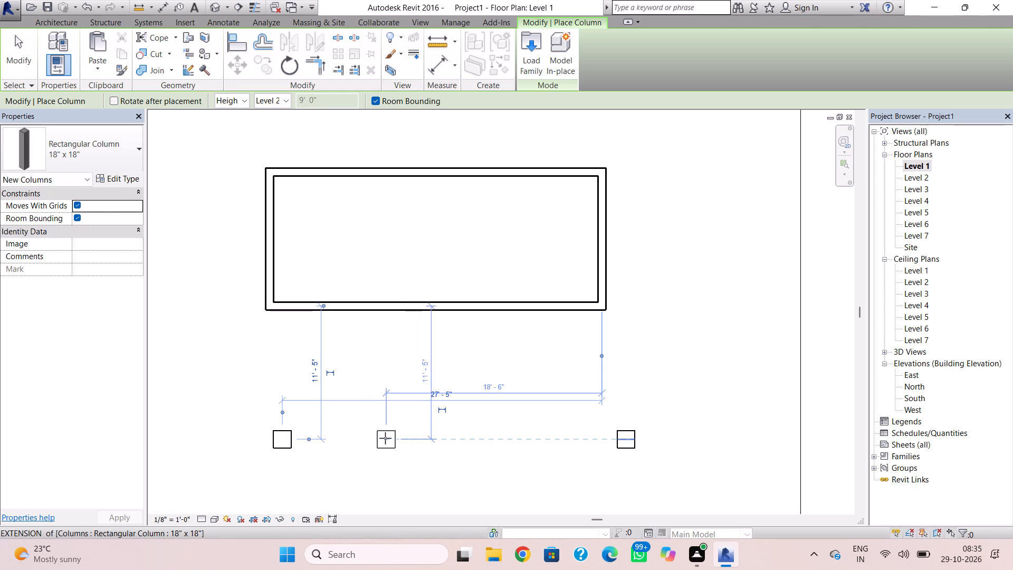
left_click(385, 438)
key("Escape")
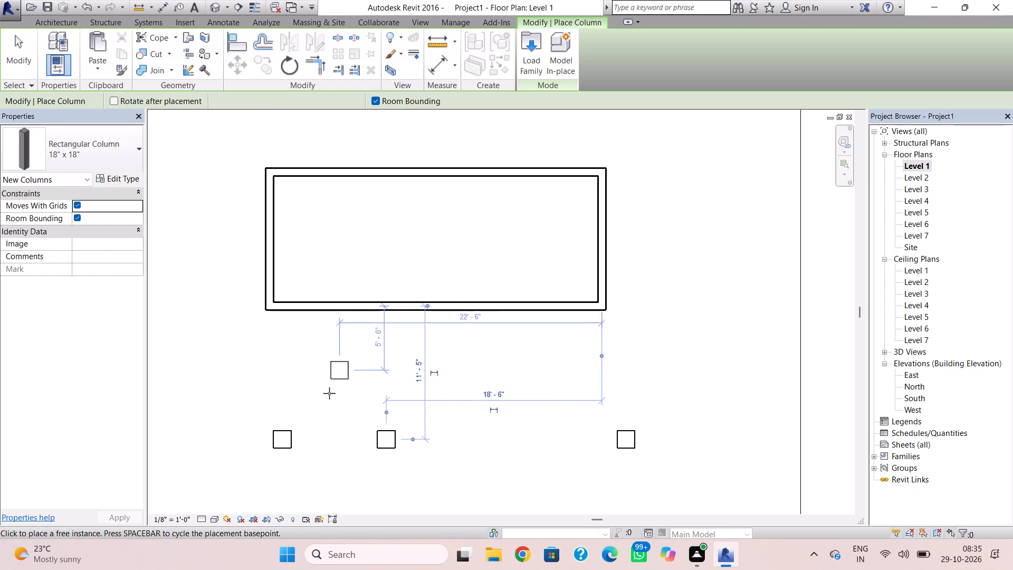
key("Escape")
Nudge each of the two new columns slightly south.
left_click(295, 440)
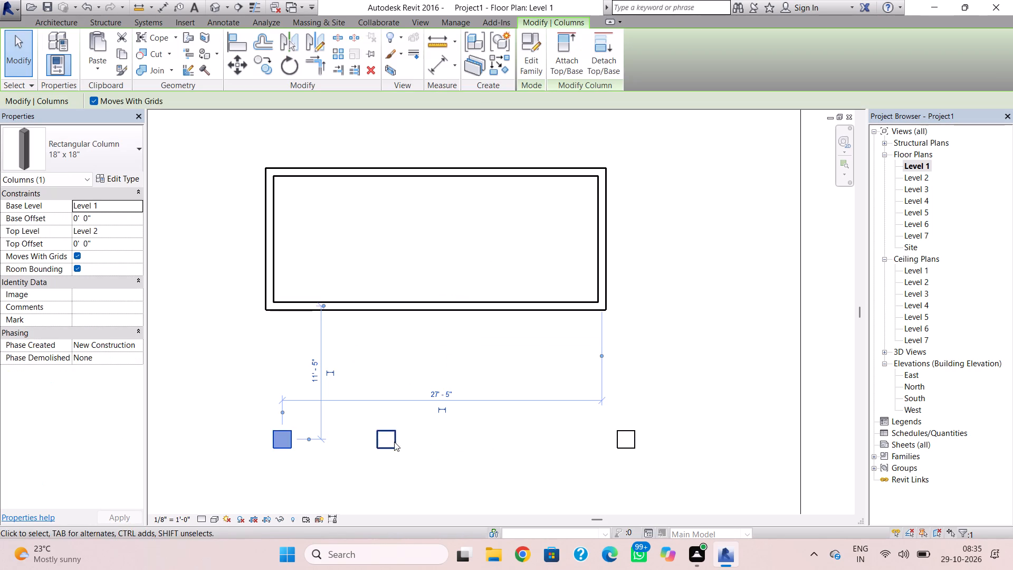
key("Down")
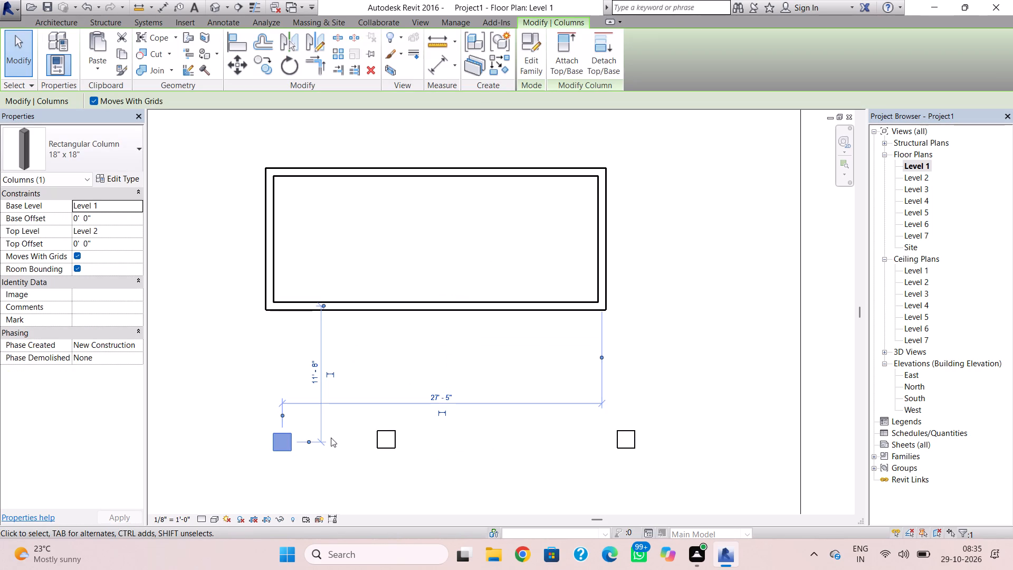
left_click(387, 446)
key("Down")
left_click(353, 398)
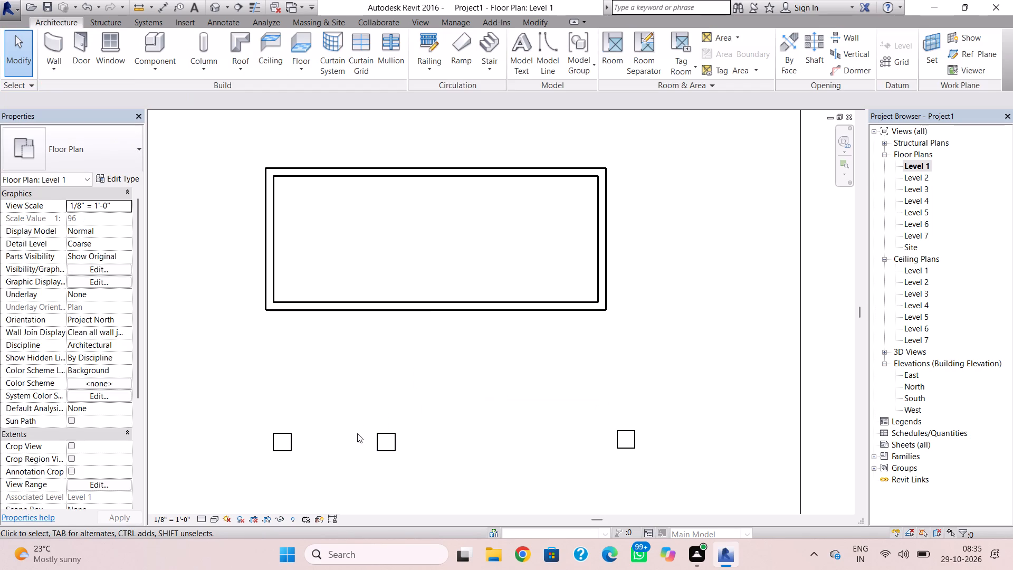
Delete the westernmost of the two new columns.
left_click(284, 443)
key("Delete")
In the Level 1 plan, place an 18" x 18" architectural column up to Level 2, aligned with the southwest column and 27'-5" west of the east wall.
left_click(211, 70)
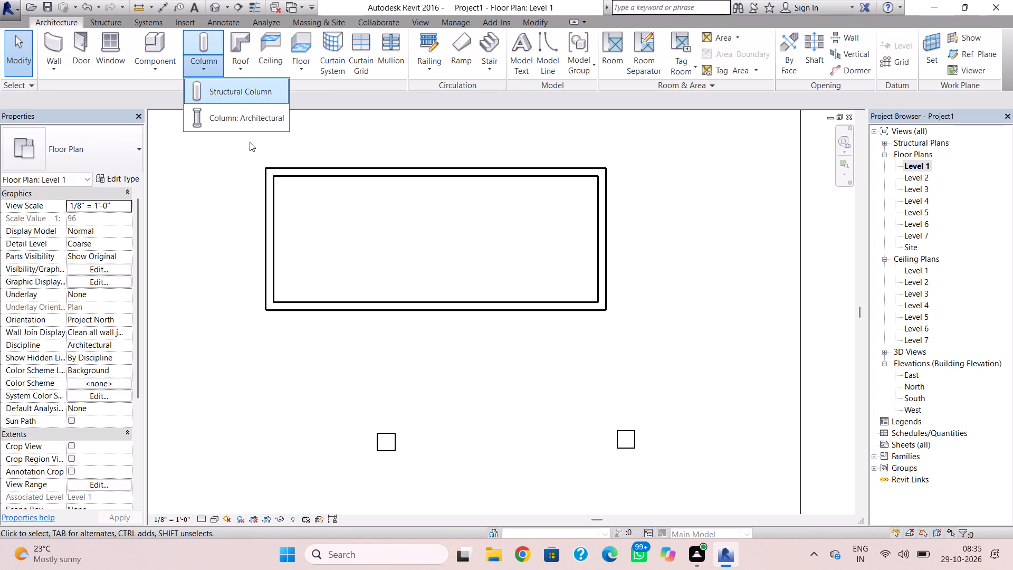
left_click(250, 125)
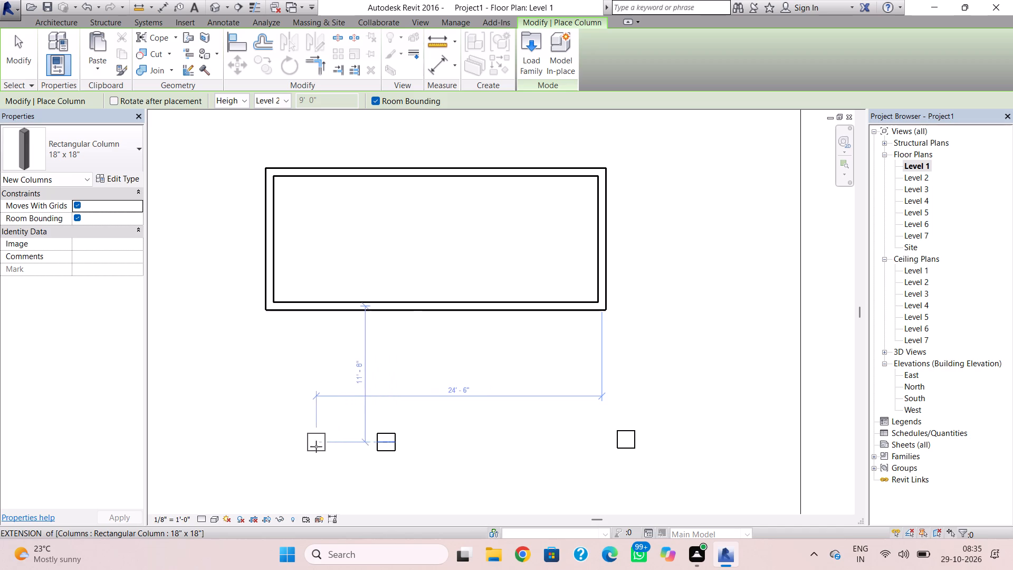
left_click(282, 447)
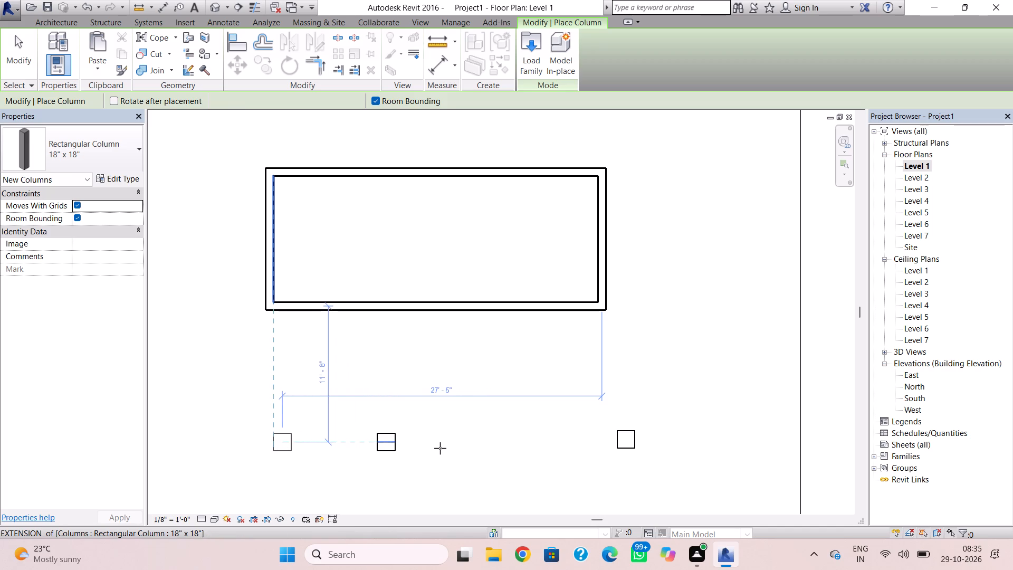
key("Escape")
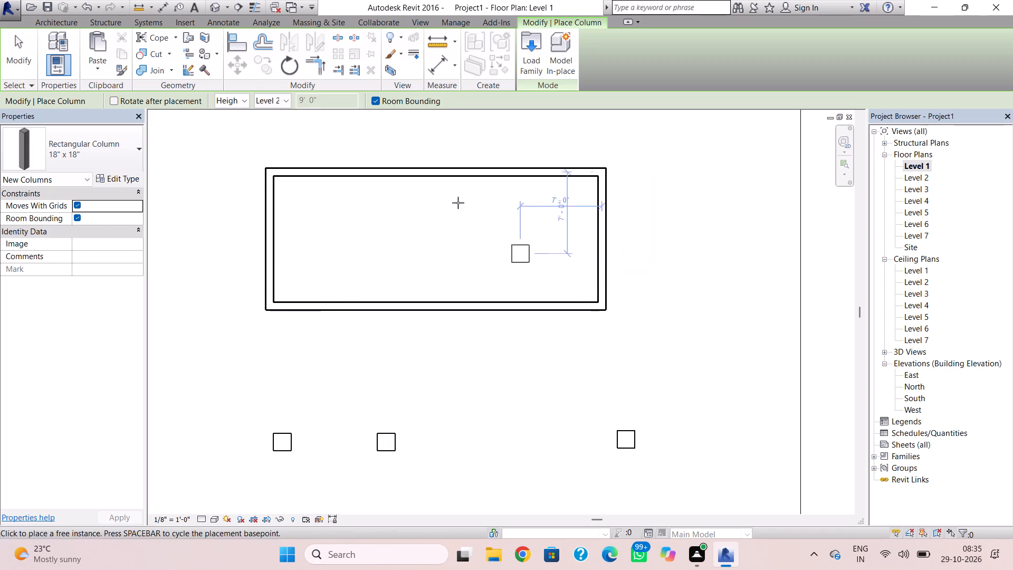
key("Escape")
In the 3D view, nudge the southeast column slightly east and slightly south, towards the slab corner.
left_click(211, 2)
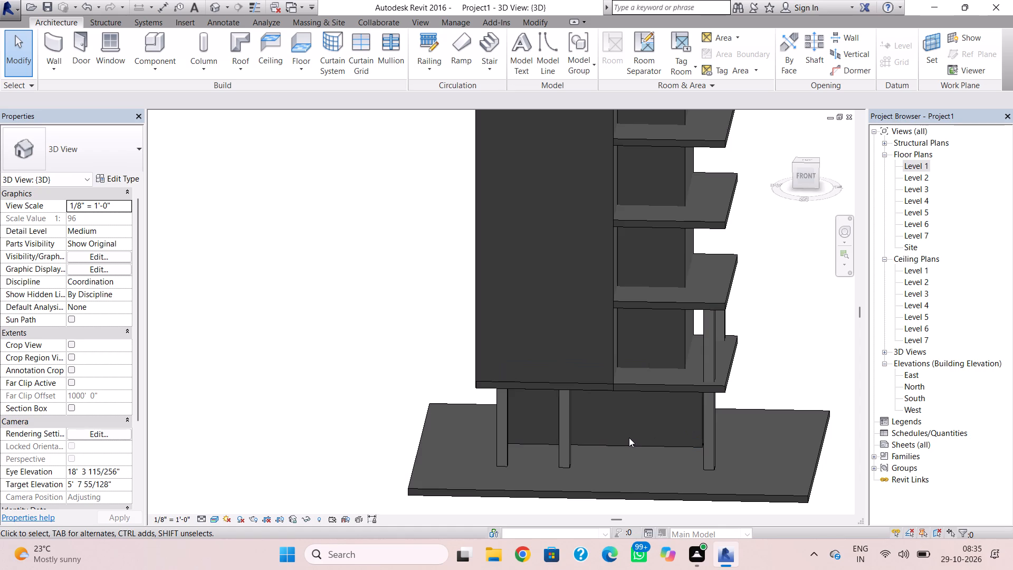
right_click_drag(629, 438, 577, 425, "shift")
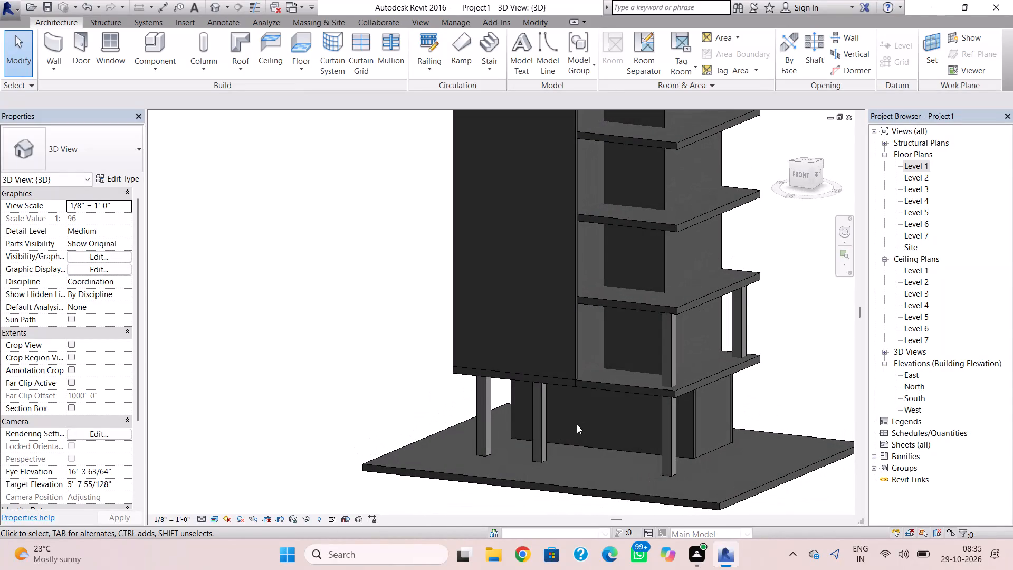
right_click_drag(577, 424, 653, 455, "shift")
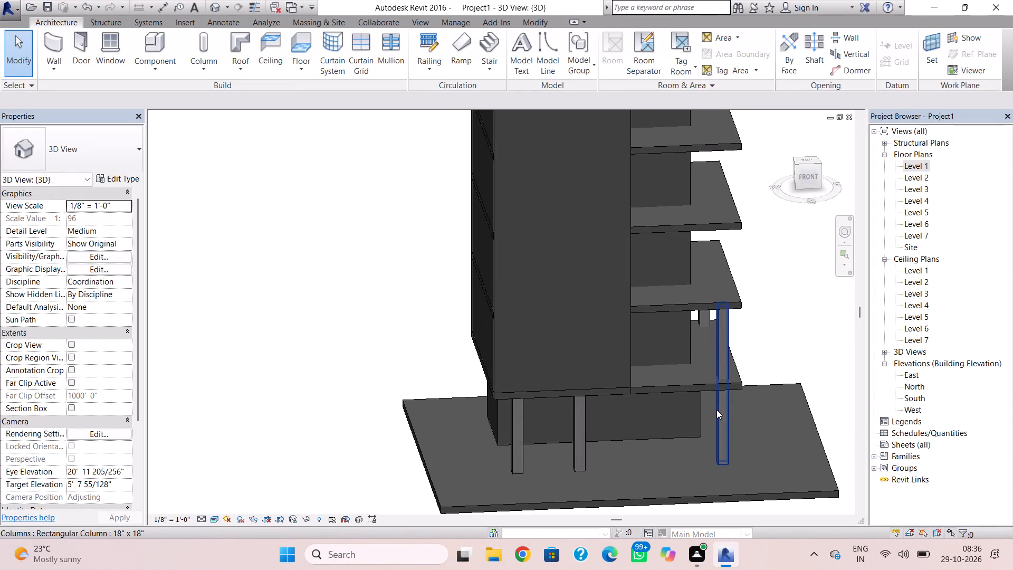
left_click(720, 416)
key("Right")
key("Right")
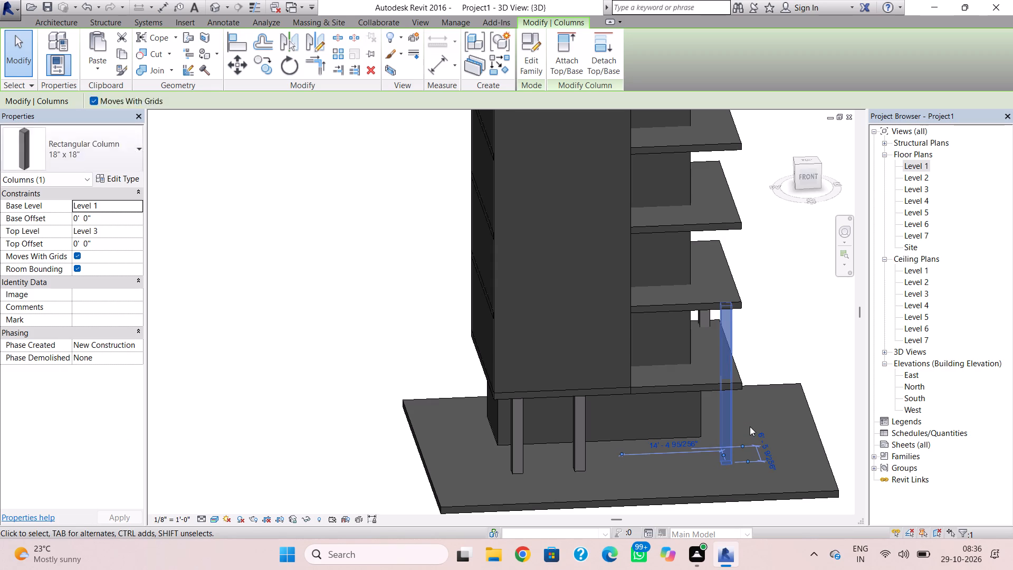
right_click_drag(702, 453, 540, 484, "shift")
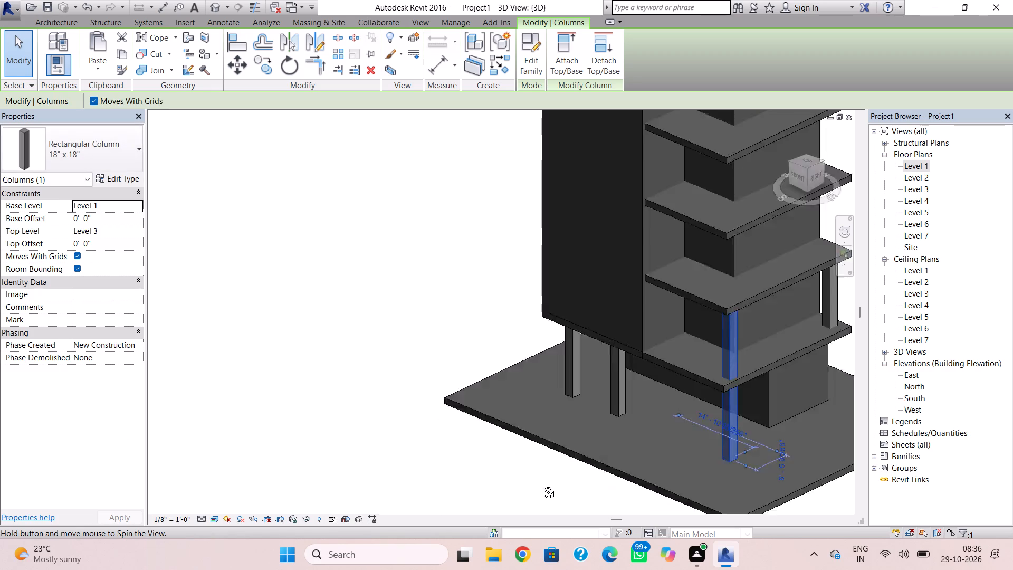
right_click_drag(540, 484, 495, 473, "shift")
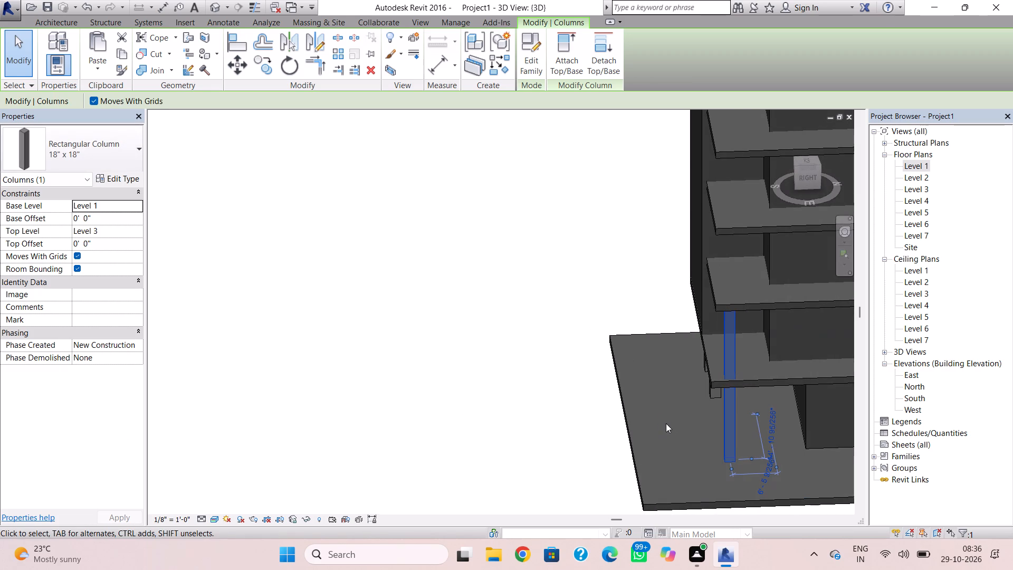
key("Left")
key("Left")
Nudge the northeast column standing on Level 2 slightly north and east, towards the slab corner.
scroll(724, 397, "down", 1)
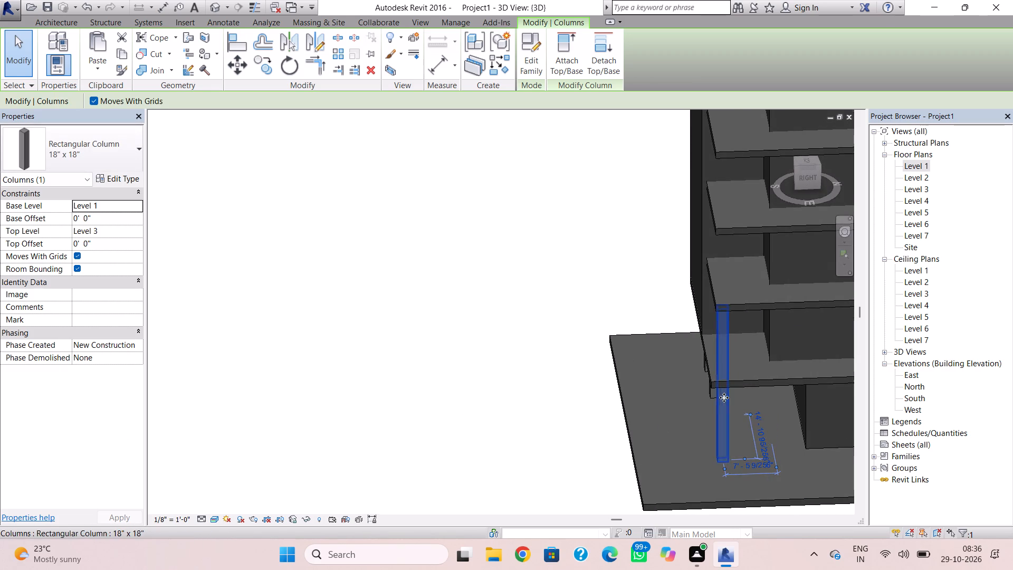
scroll(724, 397, "down", 1)
middle_click_drag(724, 397, 448, 403)
left_click(565, 373)
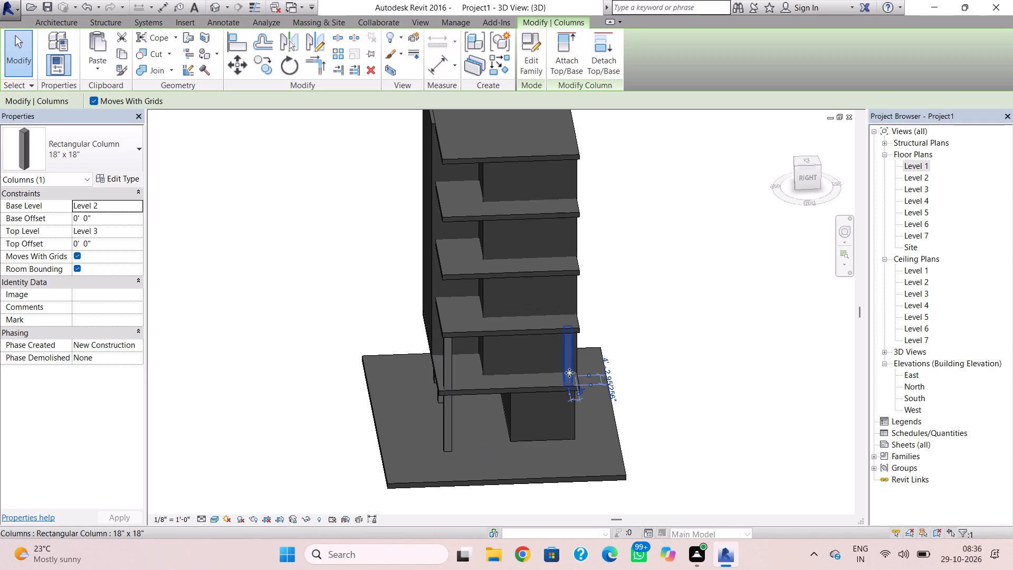
scroll(569, 373, "up", 9)
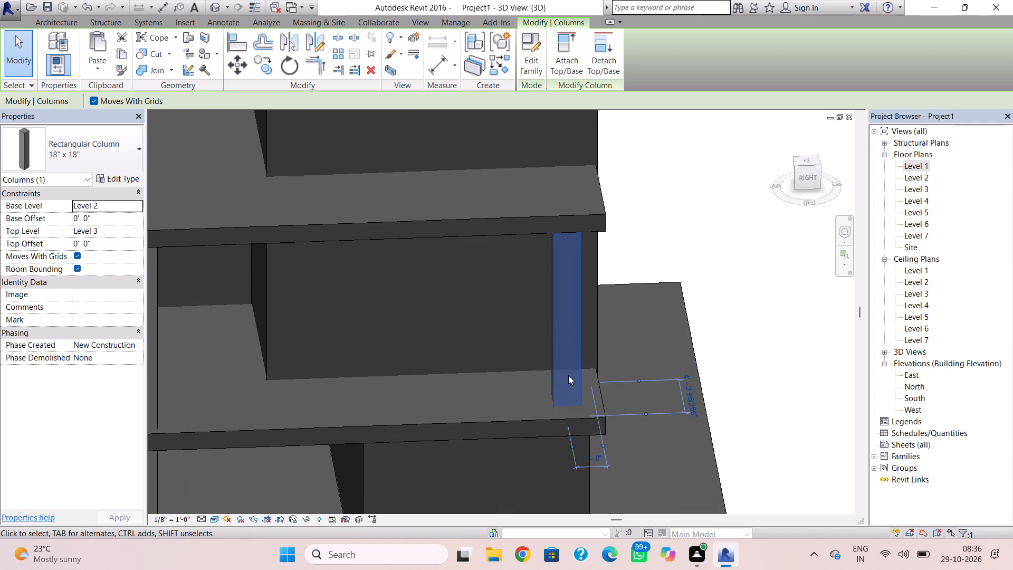
key("Right")
key("Right")
key("Down")
key("Down")
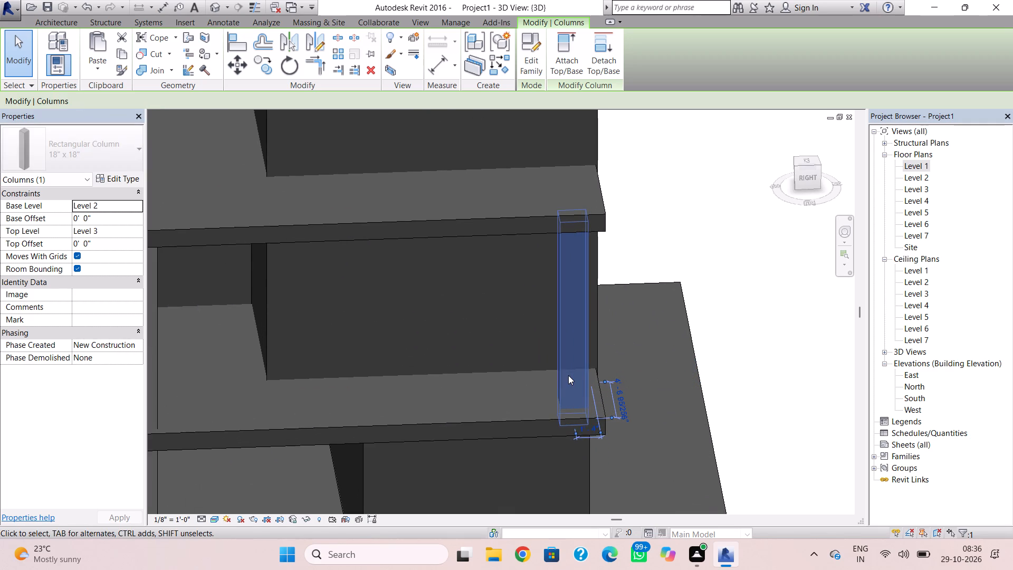
key("Down")
key("Right")
key("Escape")
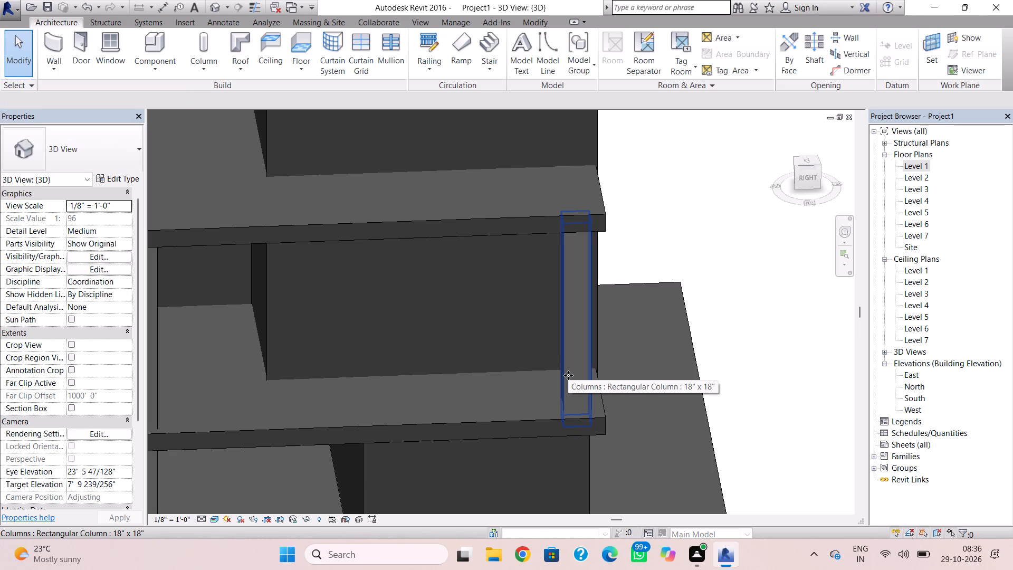
key("Escape")
In the Level 2 plan, sketch a railing path about 15'-7" long from the south wall's east end, just inside the slab's south edge.
scroll(568, 375, "up", 2)
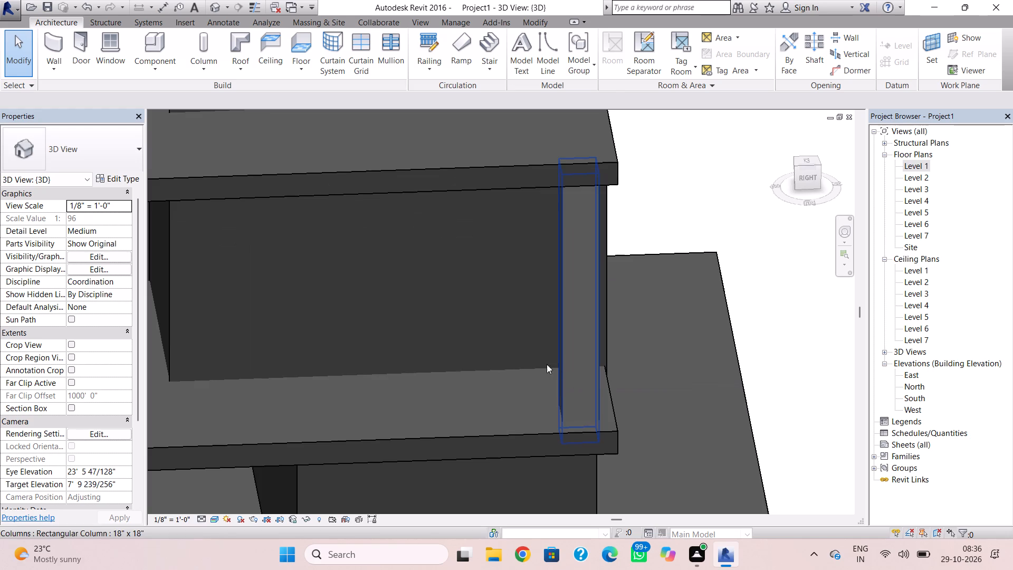
scroll(473, 349, "down", 7)
right_click_drag(463, 337, 480, 337, "shift")
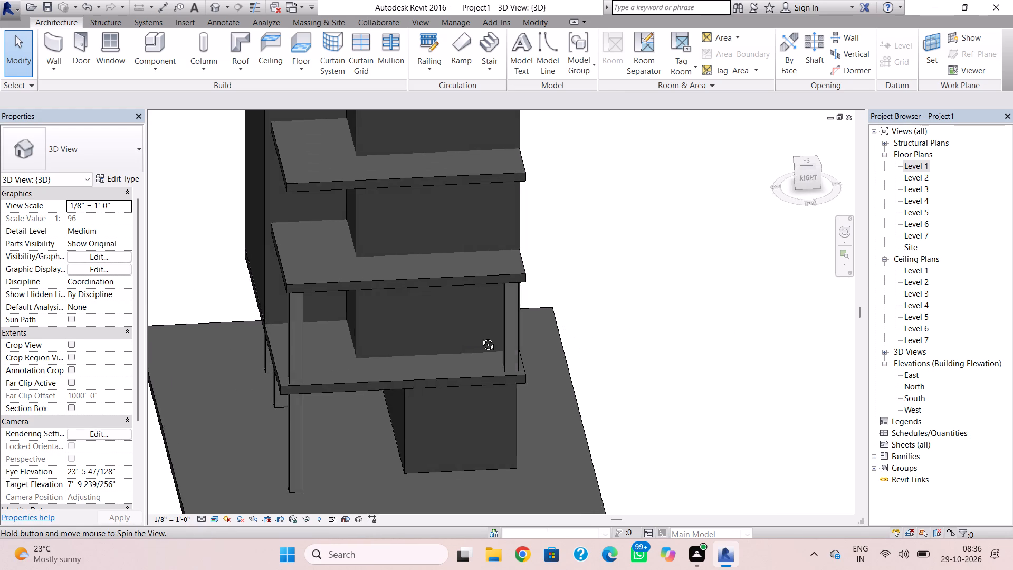
right_click_drag(480, 337, 662, 339, "shift")
scroll(480, 325, "down", 1, "shift")
middle_click_drag(480, 325, 577, 270, "shift")
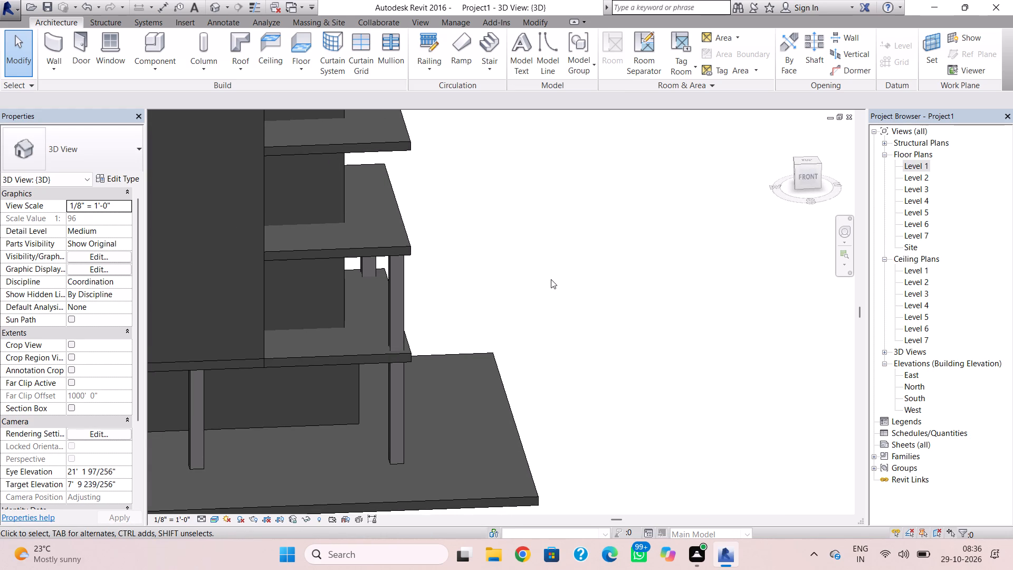
double_click(912, 178)
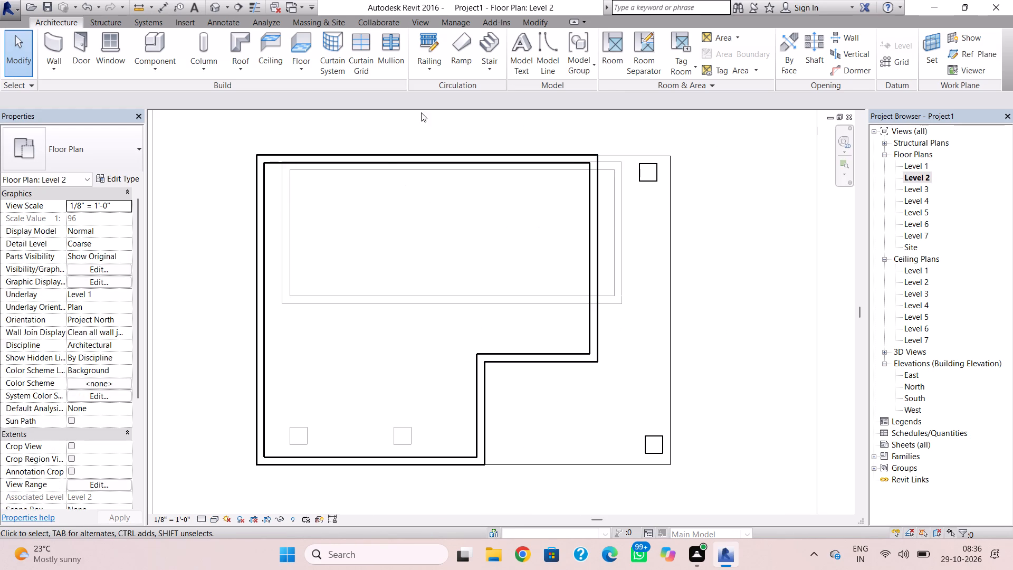
left_click(422, 43)
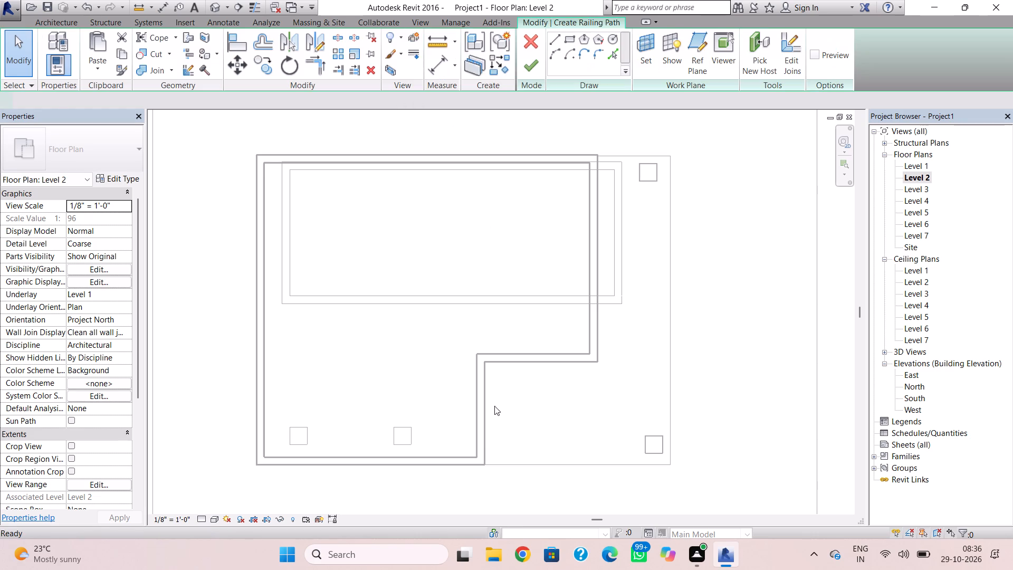
scroll(497, 446, "up", 3)
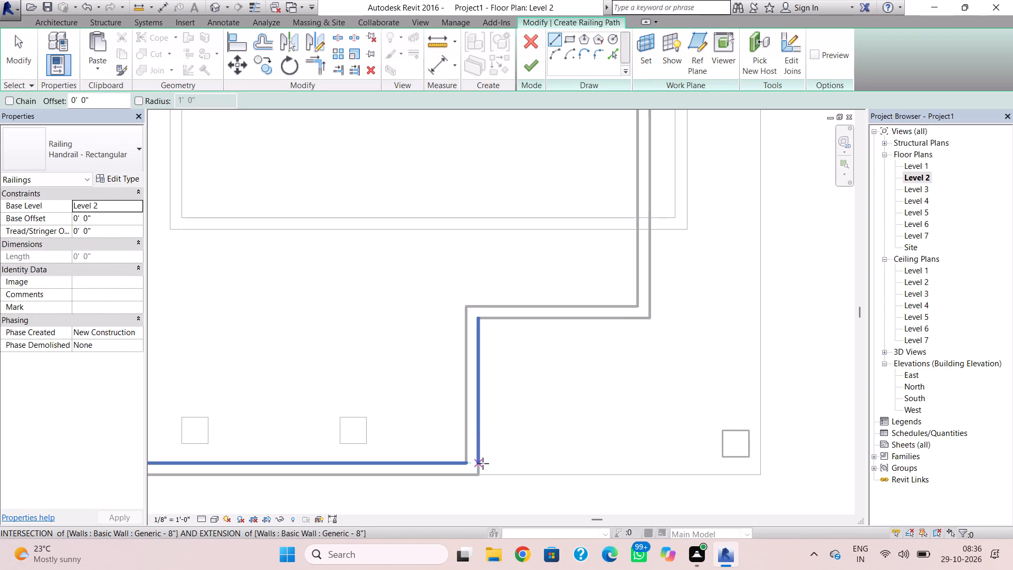
left_click(483, 463)
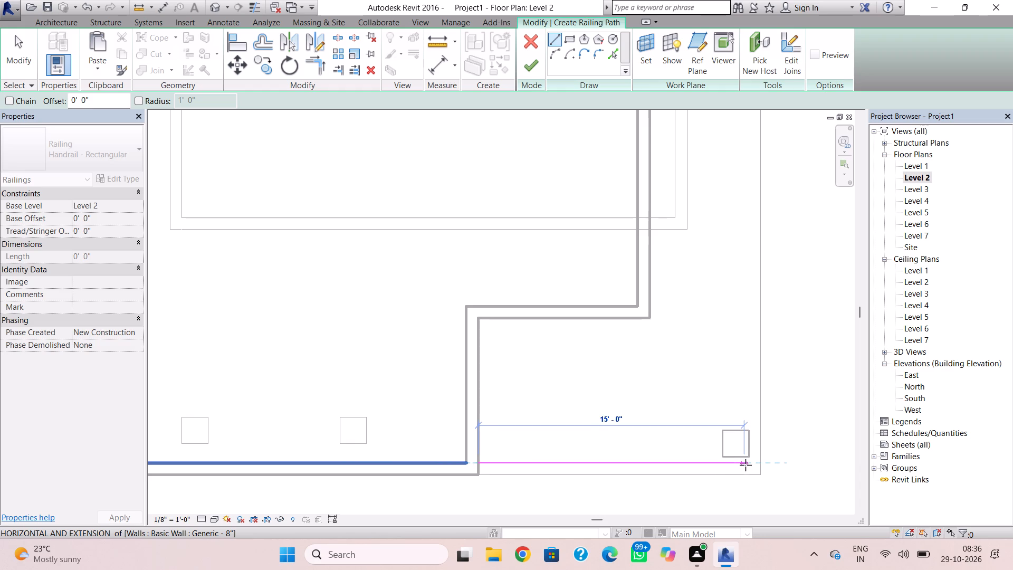
scroll(746, 465, "up", 4)
left_click(761, 463)
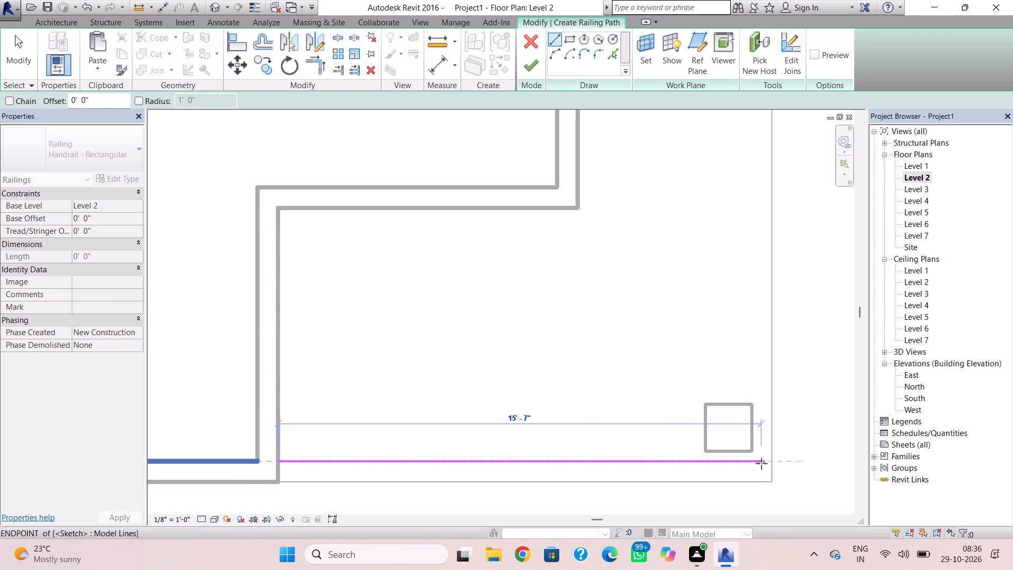
Continue the railing path north just inside the slab's east edge up to its north edge, and finish the railing.
left_click(760, 457)
middle_click_drag(747, 312, 752, 491)
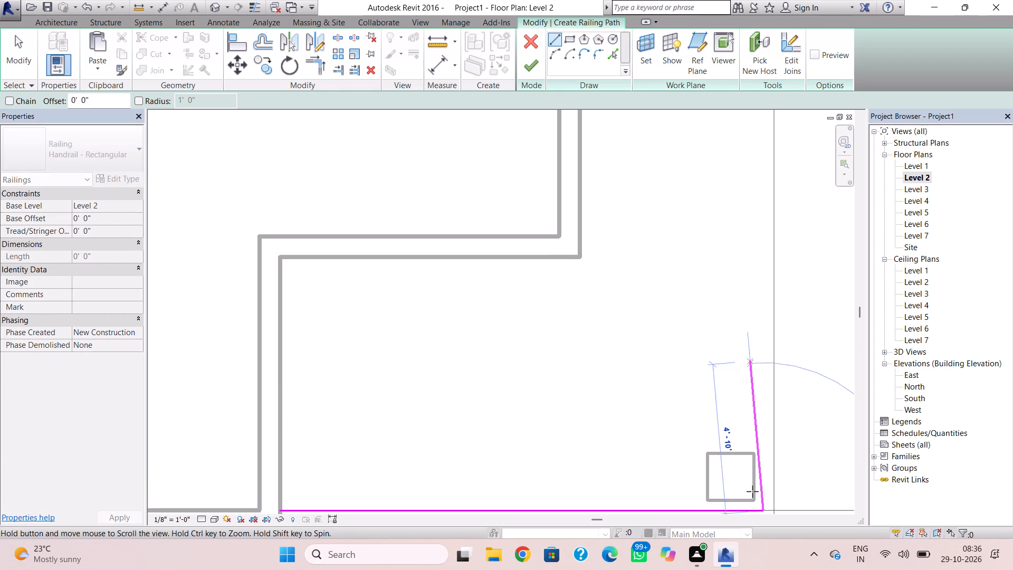
middle_click_drag(752, 491, 752, 493)
middle_click_drag(775, 244, 771, 511)
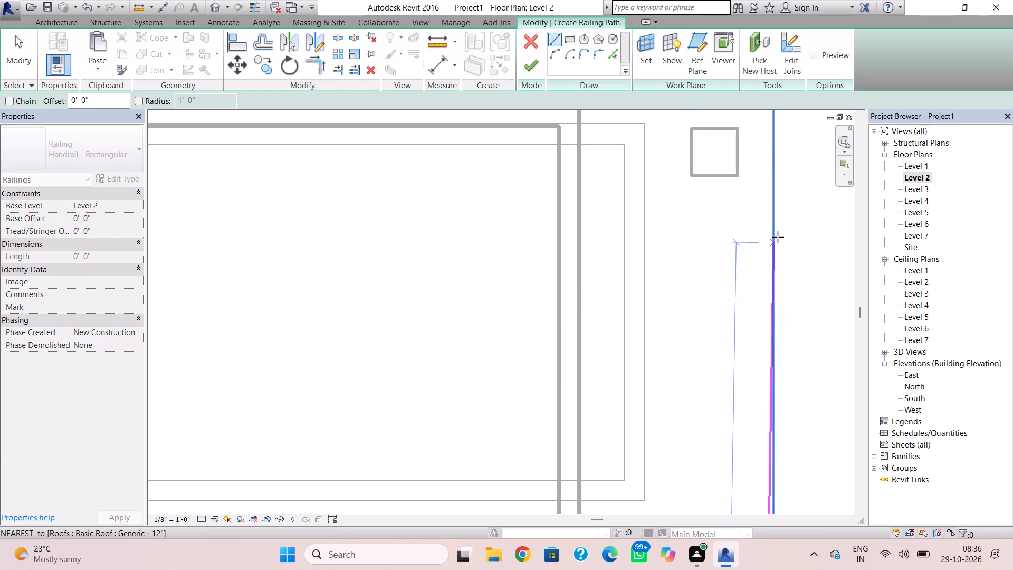
scroll(768, 222, "up", 1)
middle_click_drag(766, 219, 769, 328)
scroll(766, 219, "down", 1)
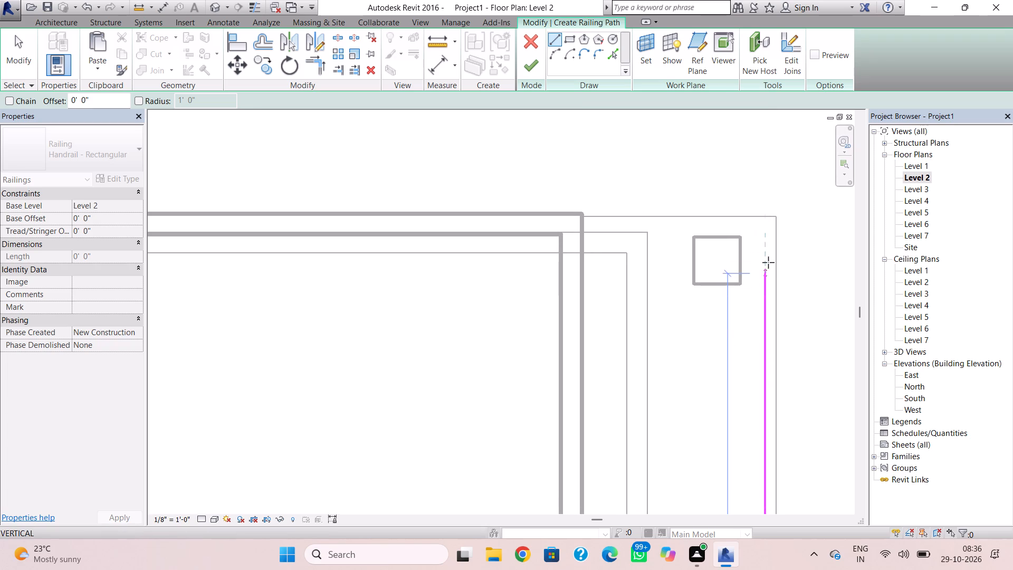
left_click(760, 219)
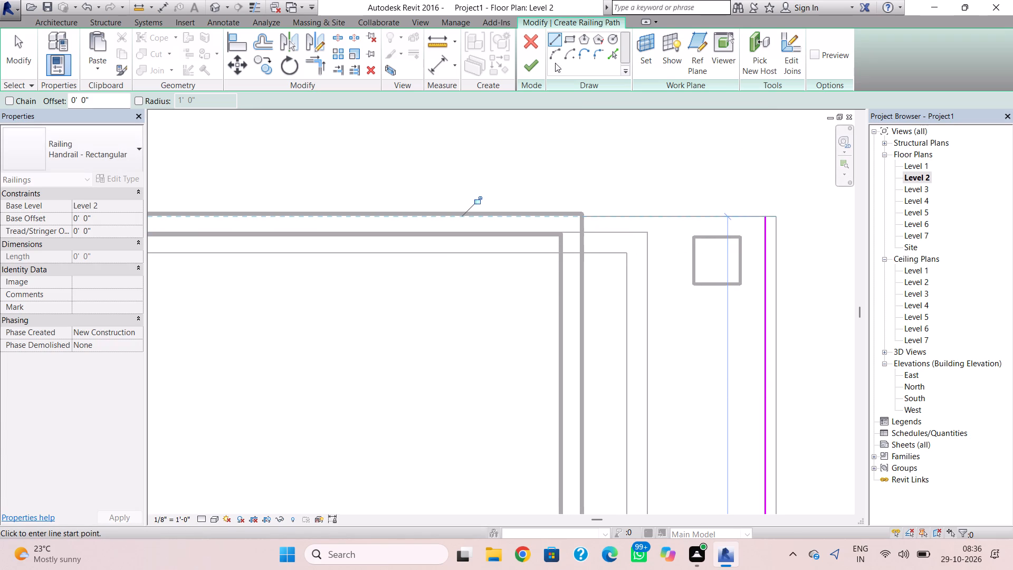
left_click(535, 60)
scroll(697, 336, "down", 4)
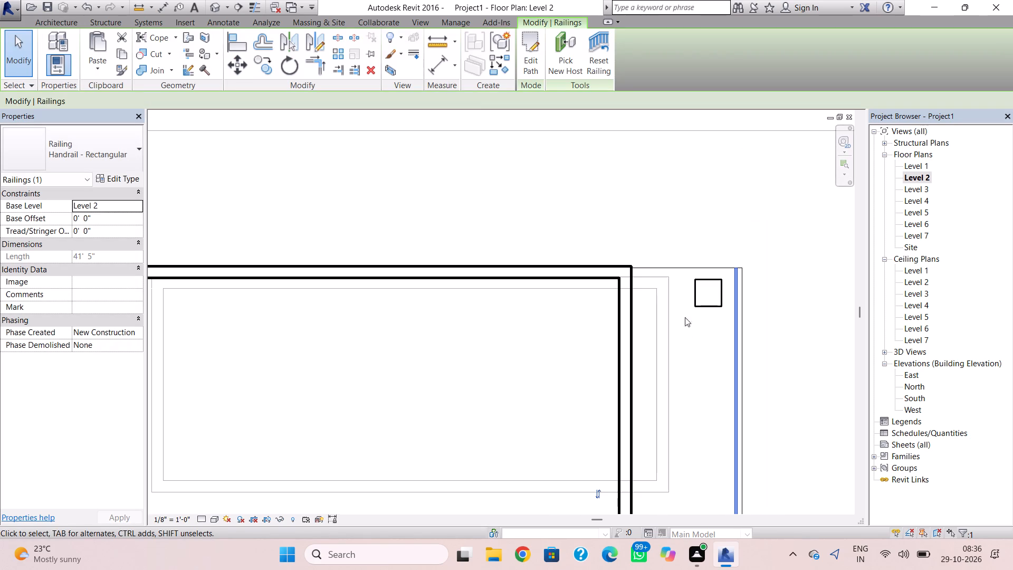
In the 3D view, change the new Level 2 railing's type to Glass Panel - Bottom Fill.
left_click(212, 8)
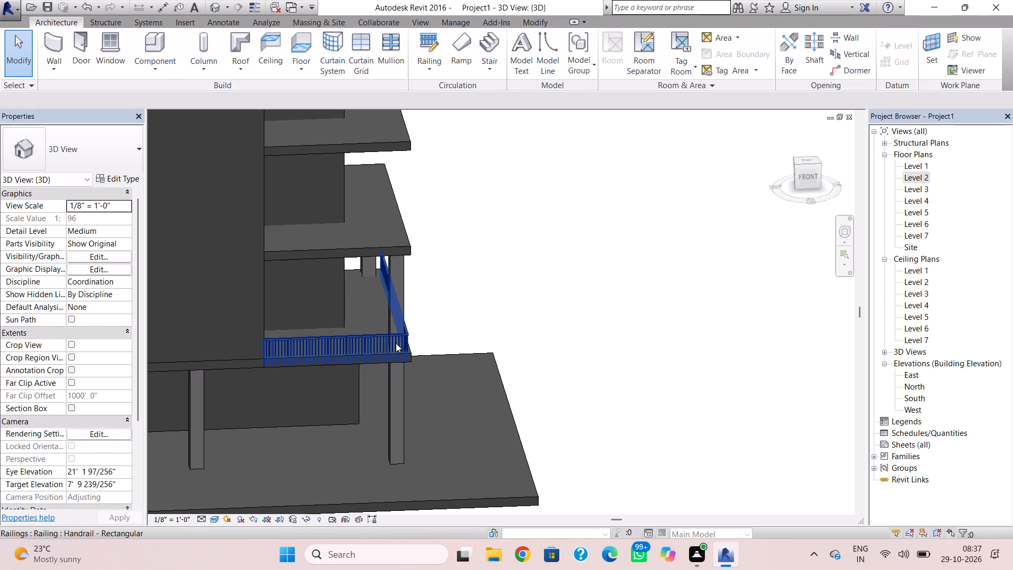
left_click(396, 343)
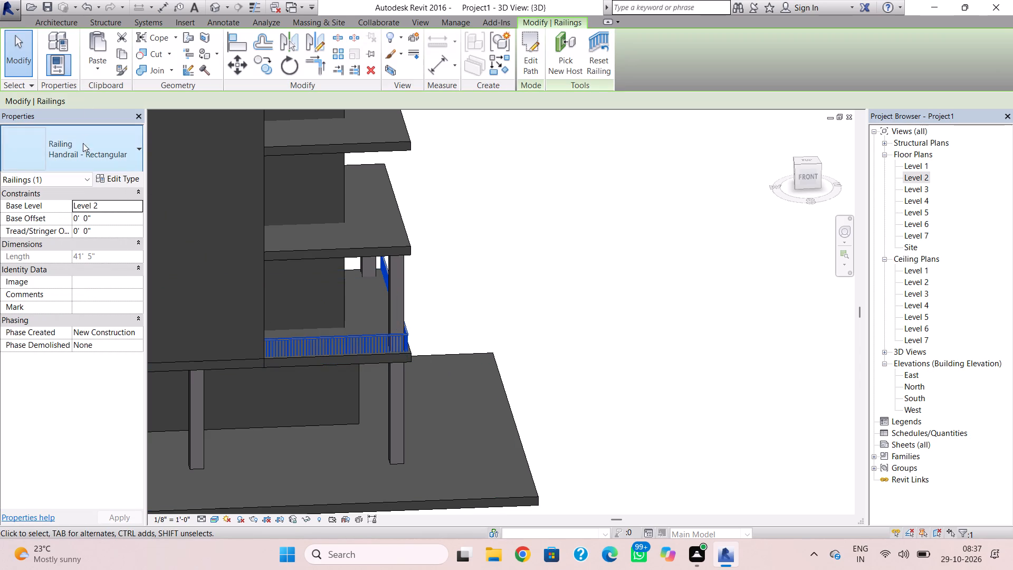
left_click(84, 150)
left_click(94, 208)
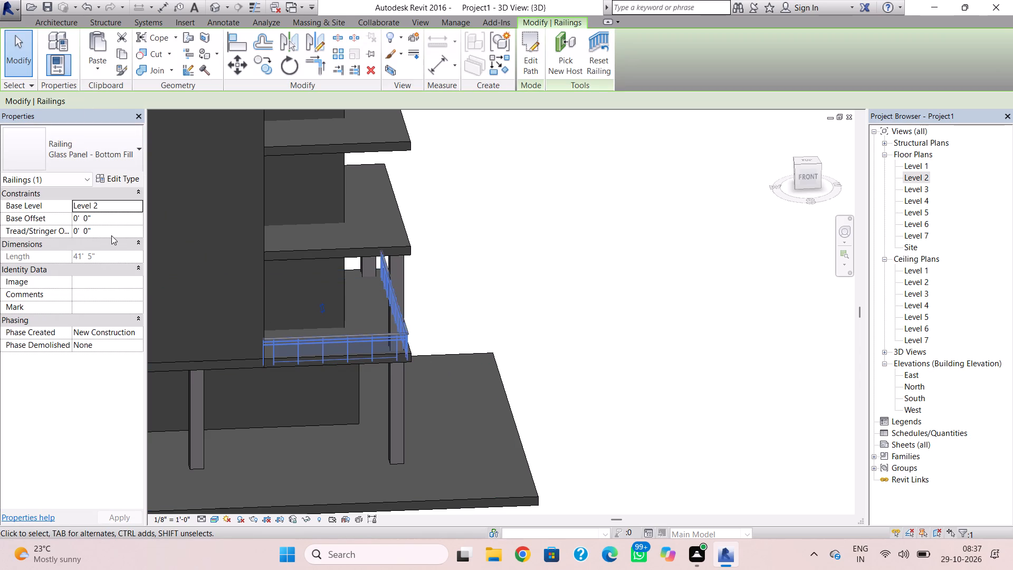
Set the Level 2 railing's base offset to 1'.
left_click(117, 216)
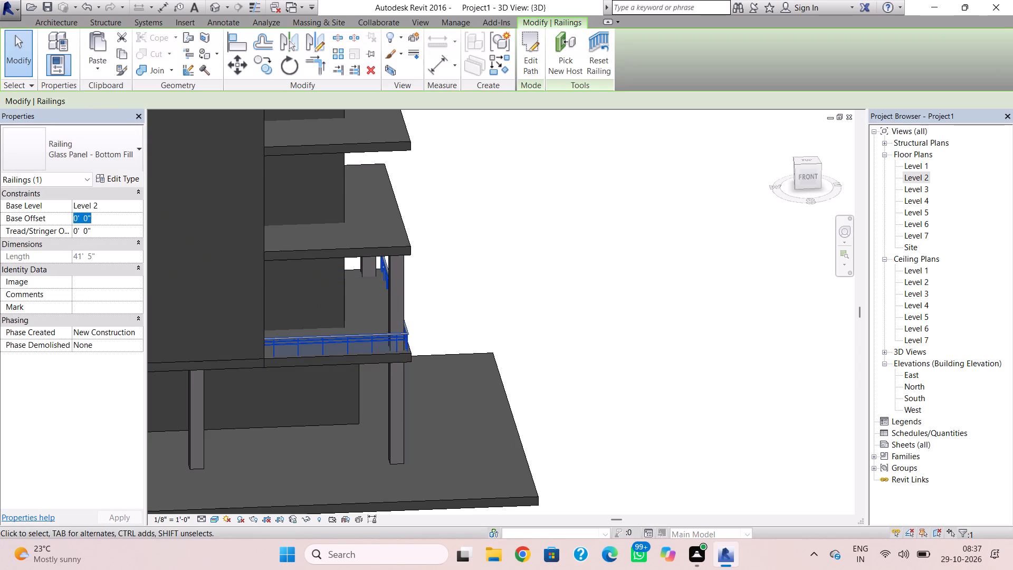
type("1'")
key("Return")
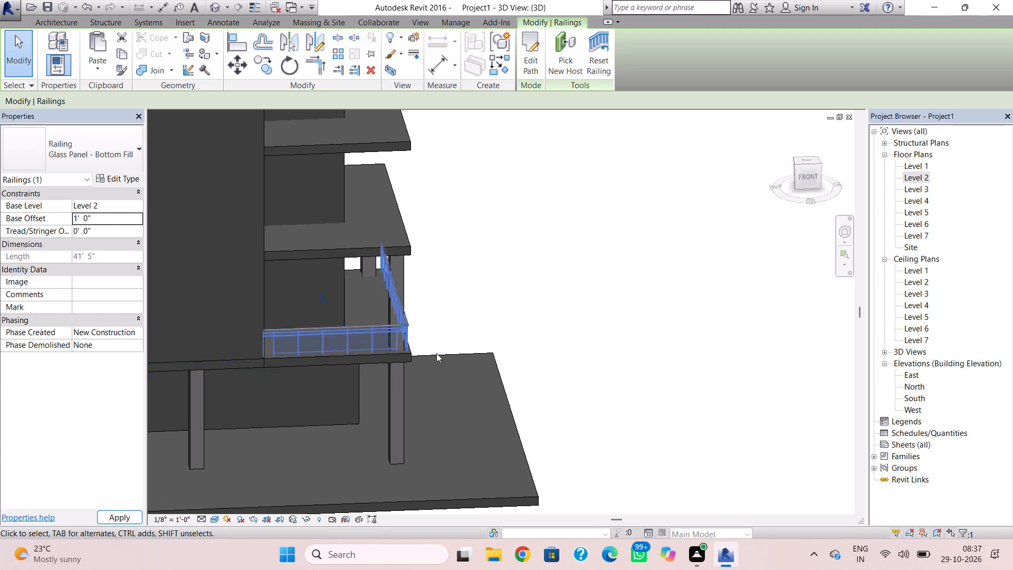
key("Escape")
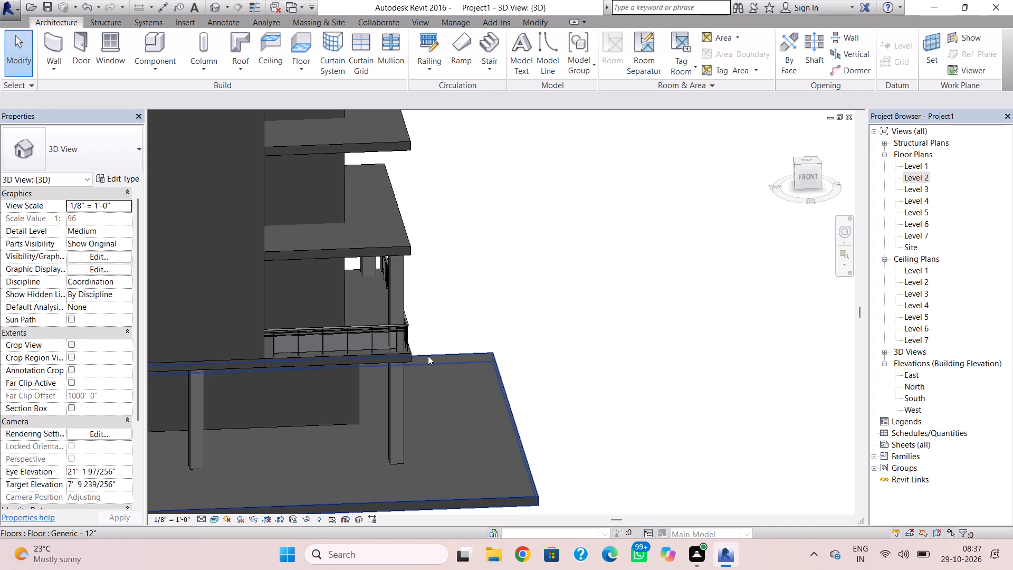
Copy the Level 2 glass balcony railing and paste it aligned to Level 3.
left_click(383, 332)
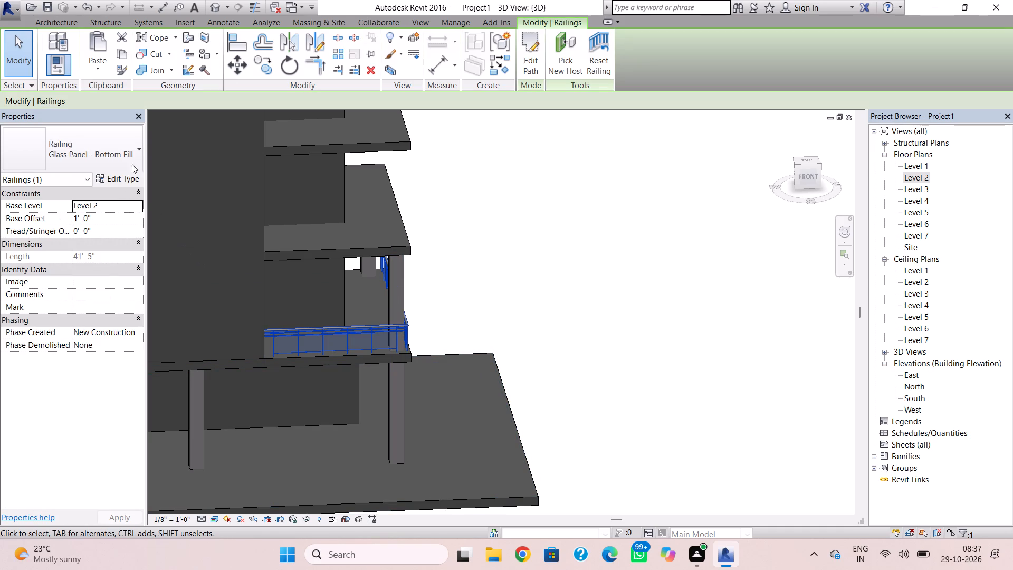
left_click(125, 50)
left_click(102, 61)
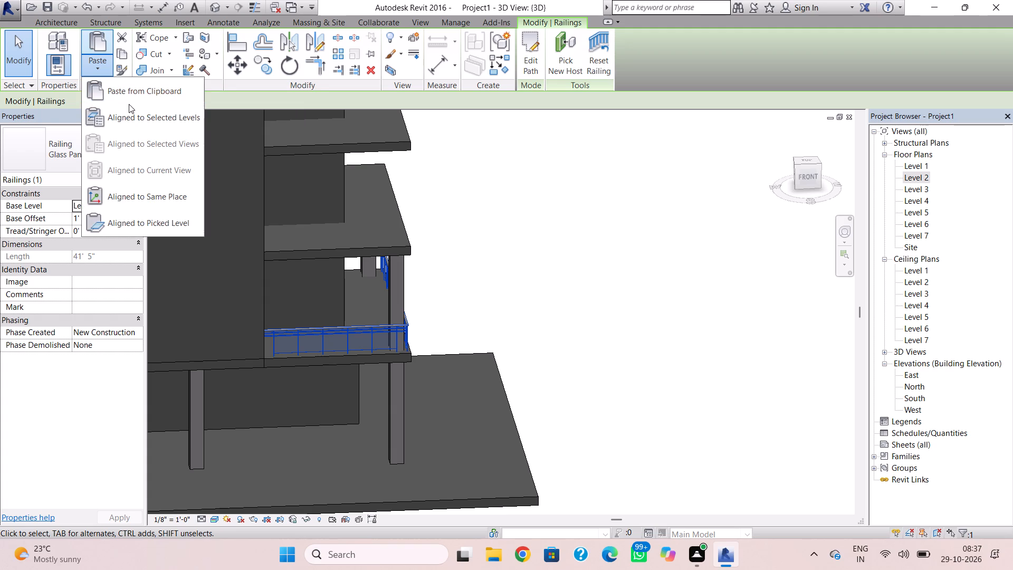
left_click(135, 117)
left_click(446, 204)
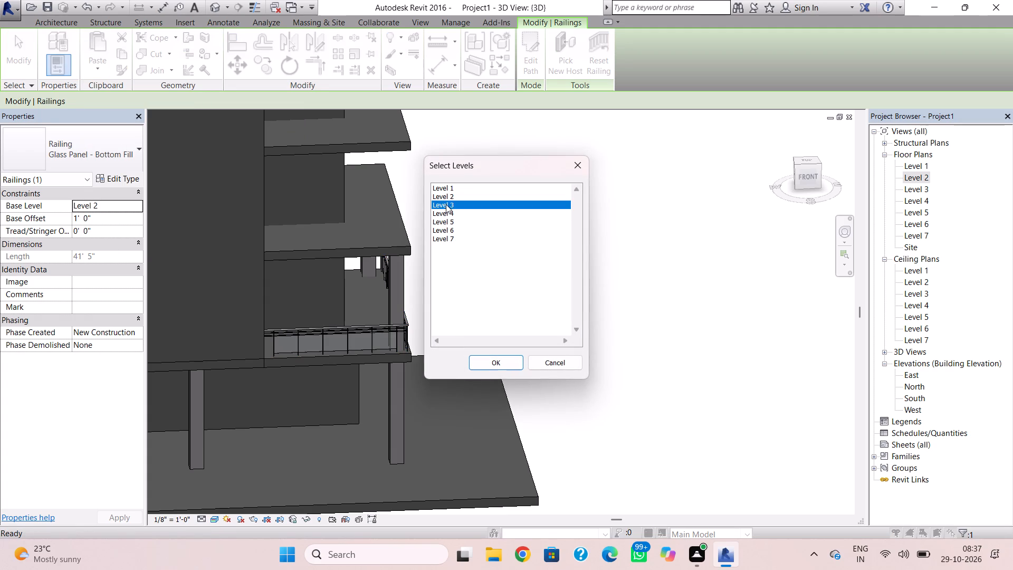
left_click(501, 360)
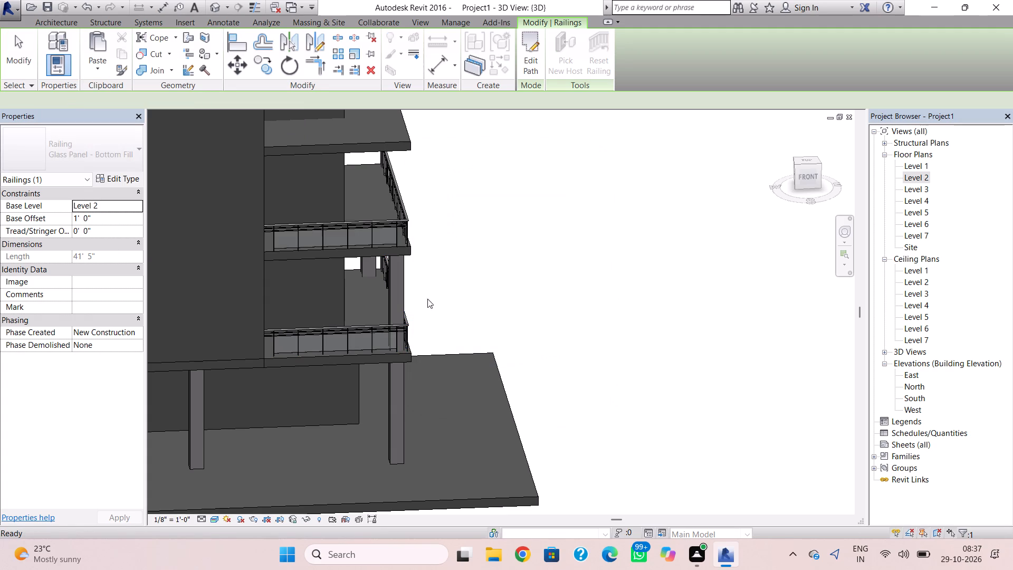
key("Escape")
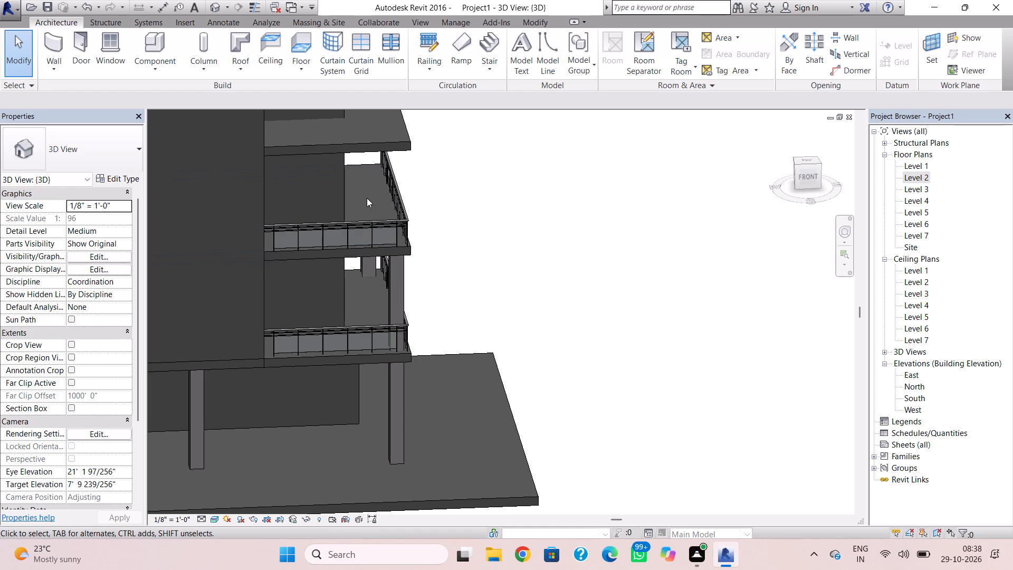
key("Escape")
Set the southeast corner balcony column's top level to Level 6.
left_click(394, 280)
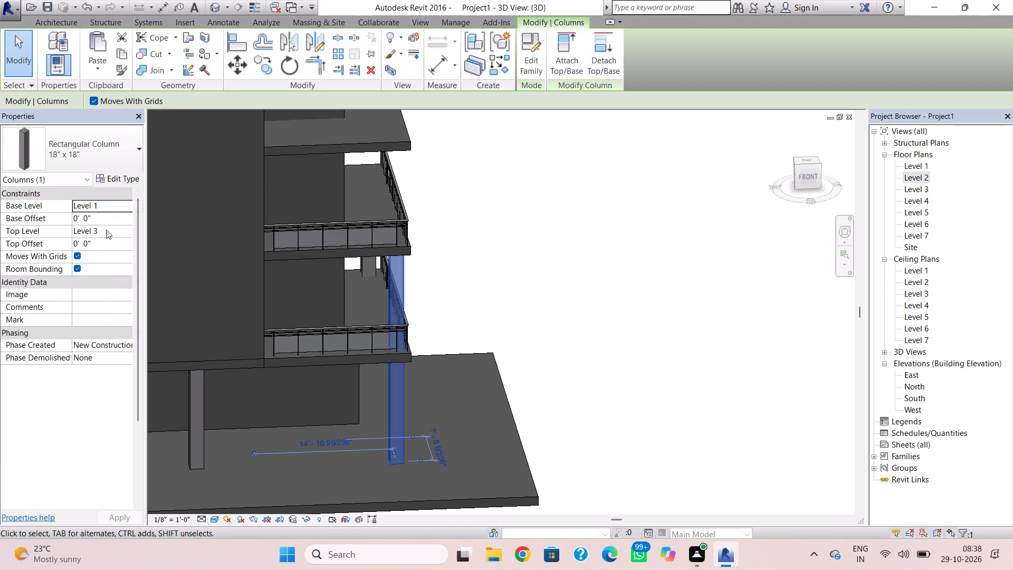
left_click(123, 234)
left_click(129, 234)
left_click(112, 227)
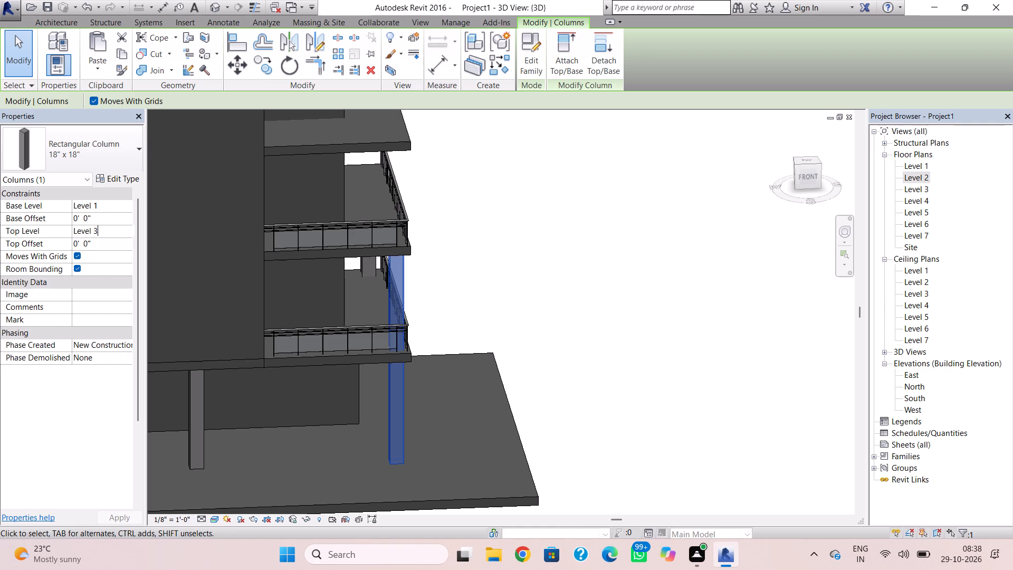
key("Escape")
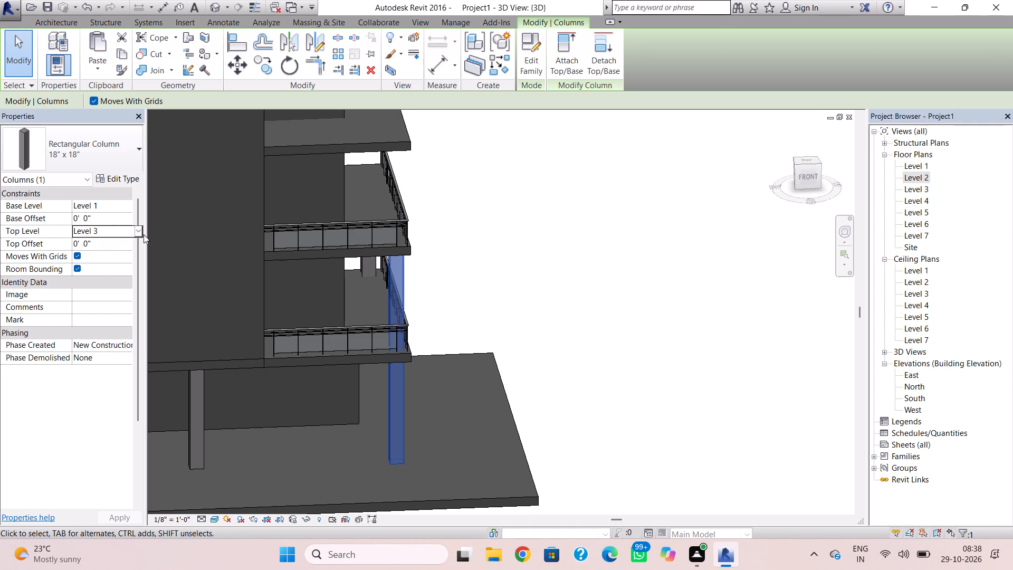
left_click(139, 232)
scroll(116, 267, "down", 1)
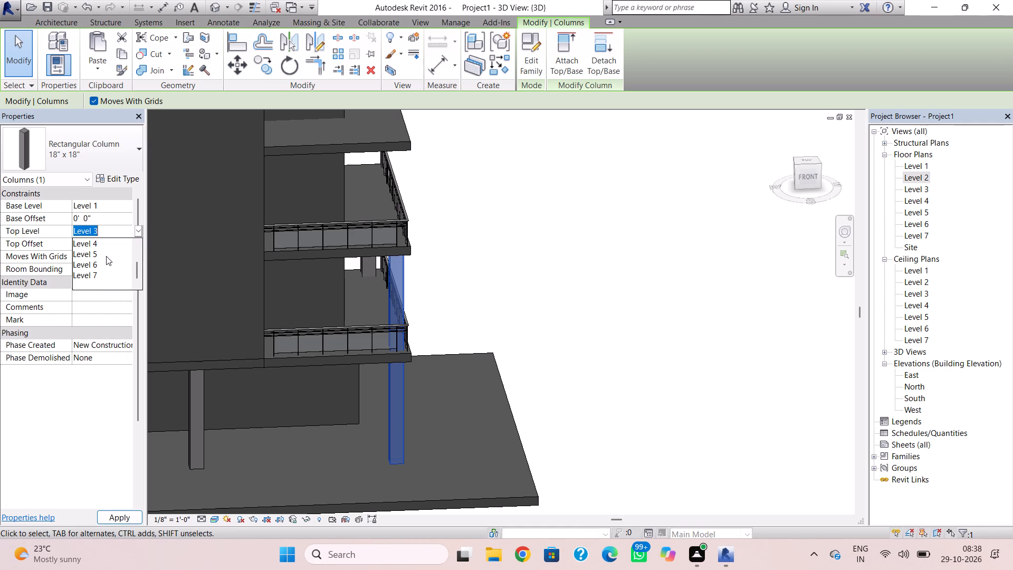
left_click(107, 256)
middle_click_drag(415, 270, 407, 491)
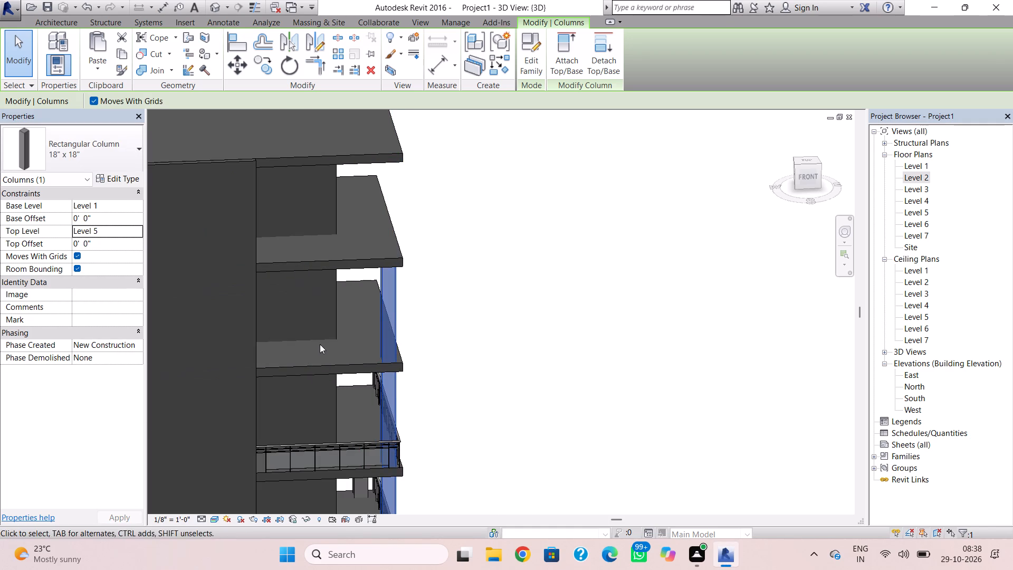
middle_click_drag(206, 297, 205, 280)
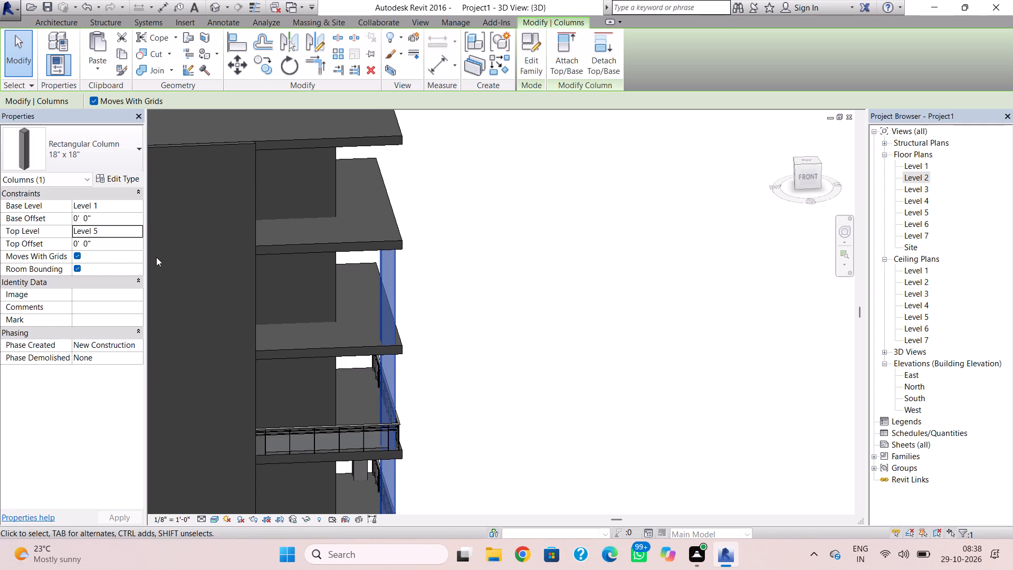
left_click(139, 234)
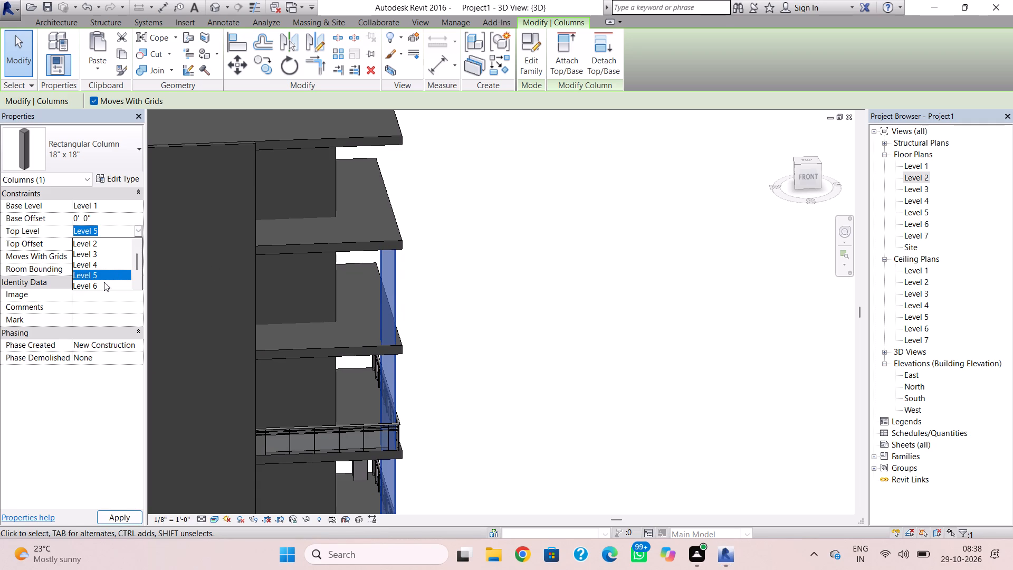
left_click(104, 282)
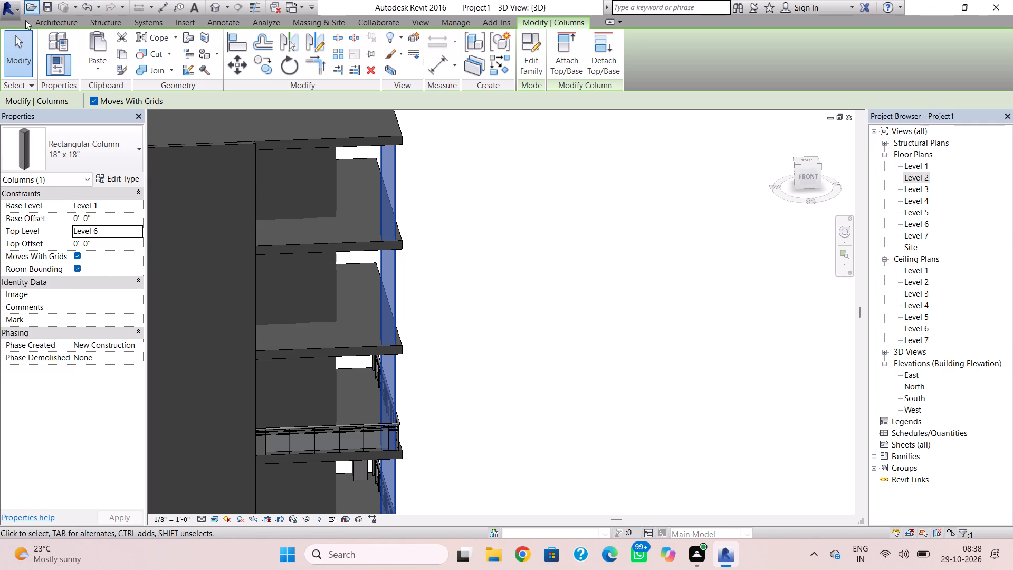
key("Escape")
Set the northeast balcony column's top level to Level 6.
scroll(69, 264, "down", 3)
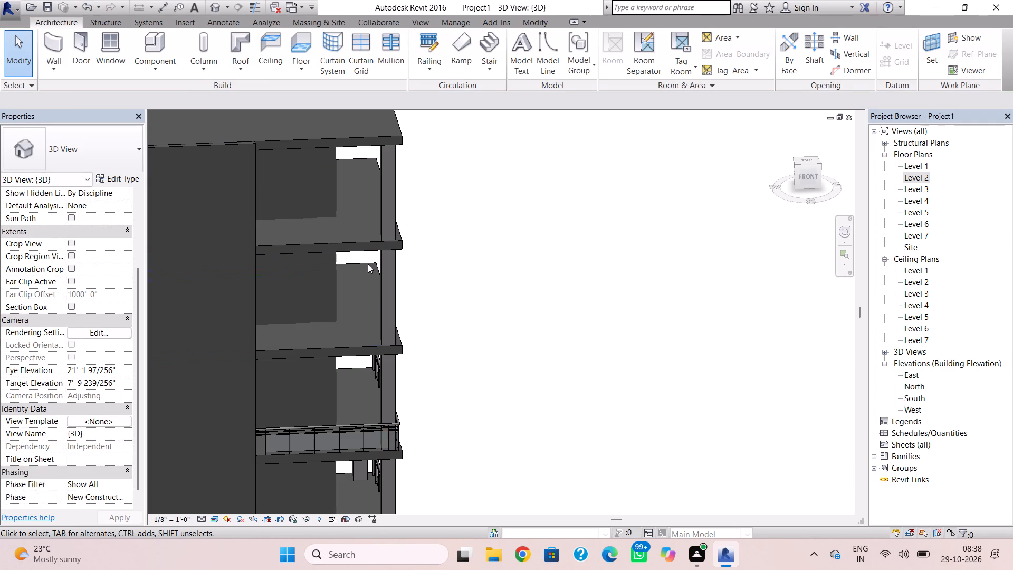
scroll(423, 259, "down", 2)
right_click_drag(434, 260, 394, 203, "shift")
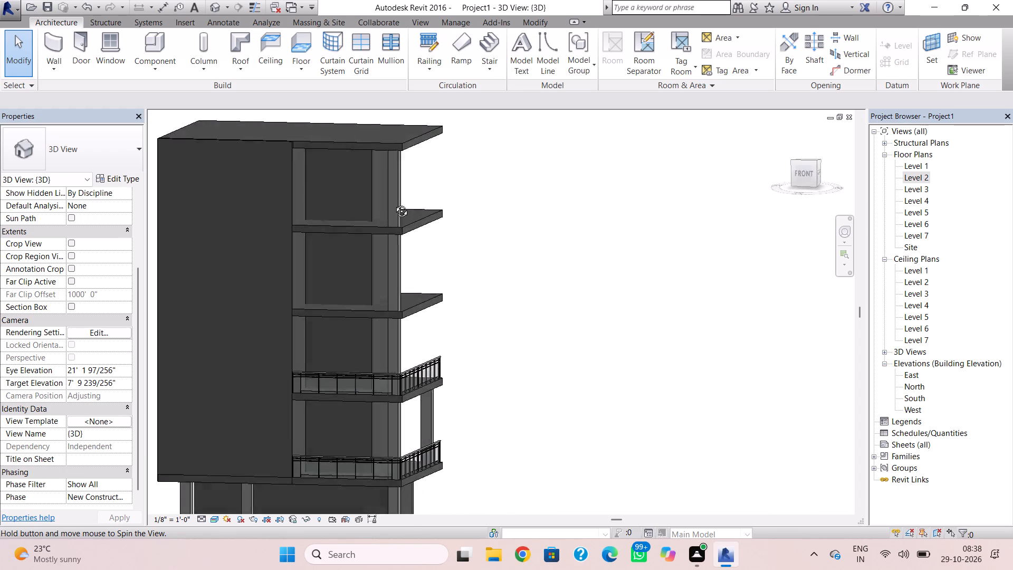
right_click_drag(394, 203, 227, 232, "shift")
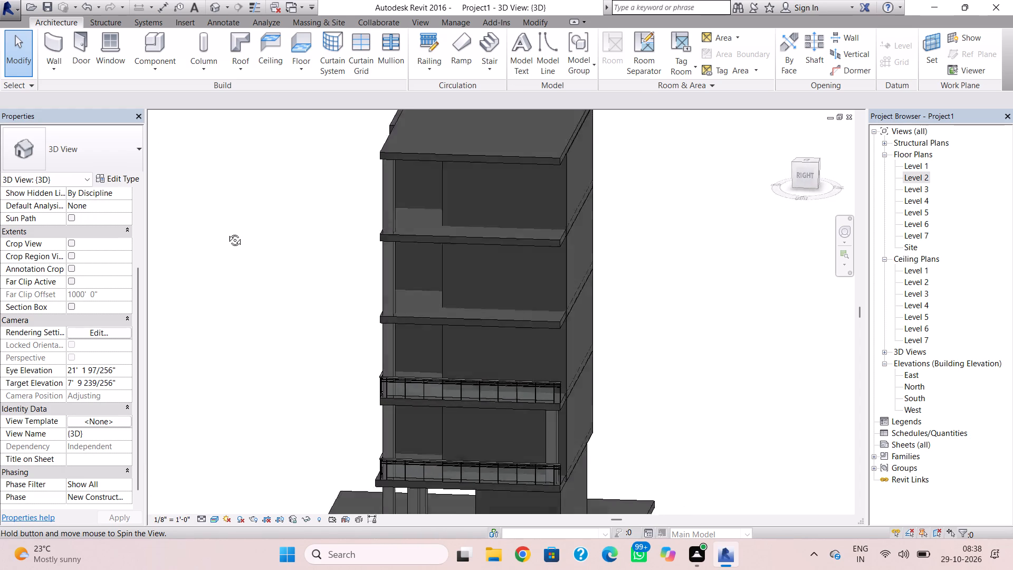
right_click_drag(227, 232, 297, 249, "shift")
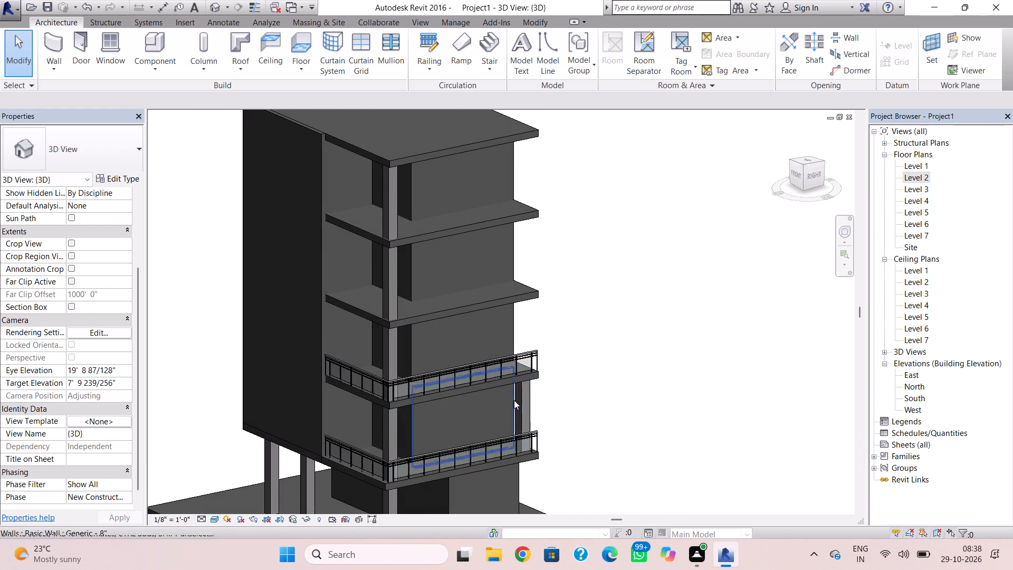
left_click(514, 401)
left_click(135, 230)
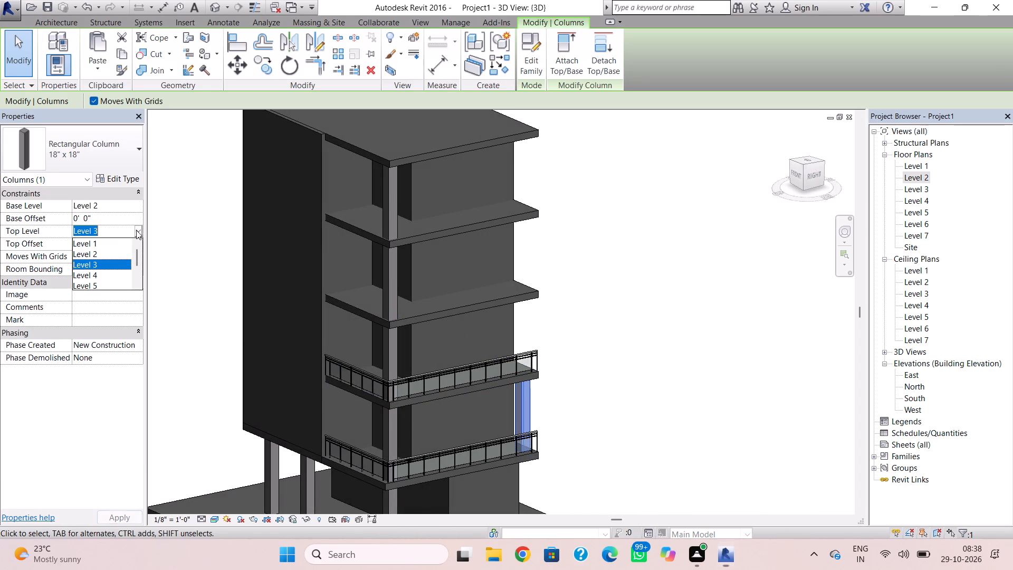
scroll(96, 283, "down", 2)
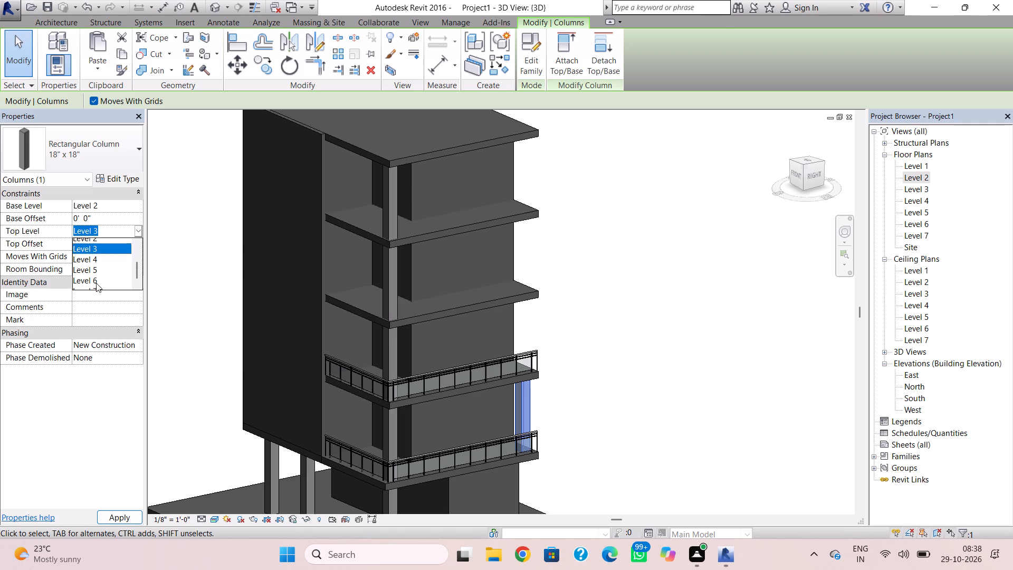
scroll(96, 283, "down", 1)
left_click(95, 268)
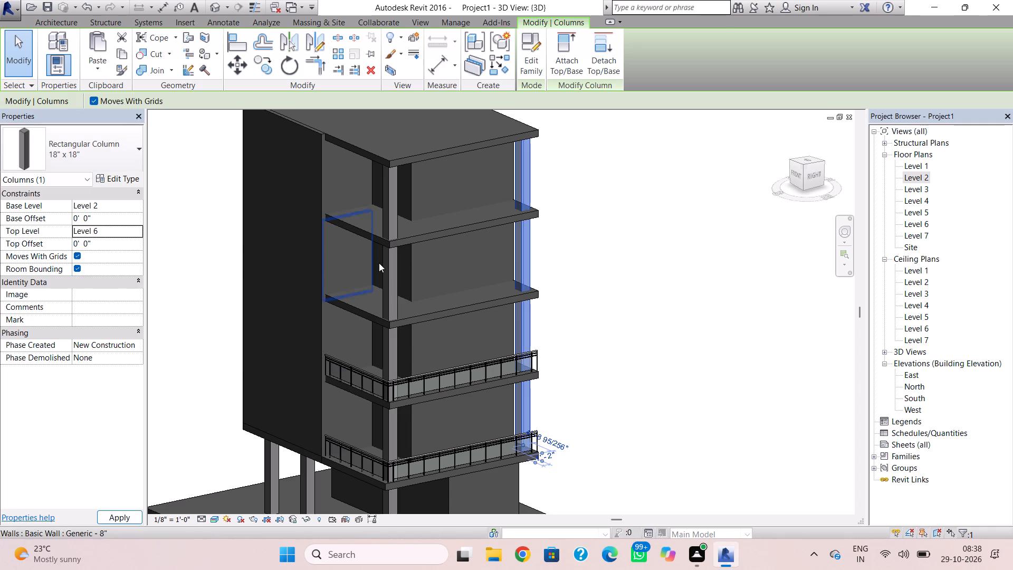
key("Escape")
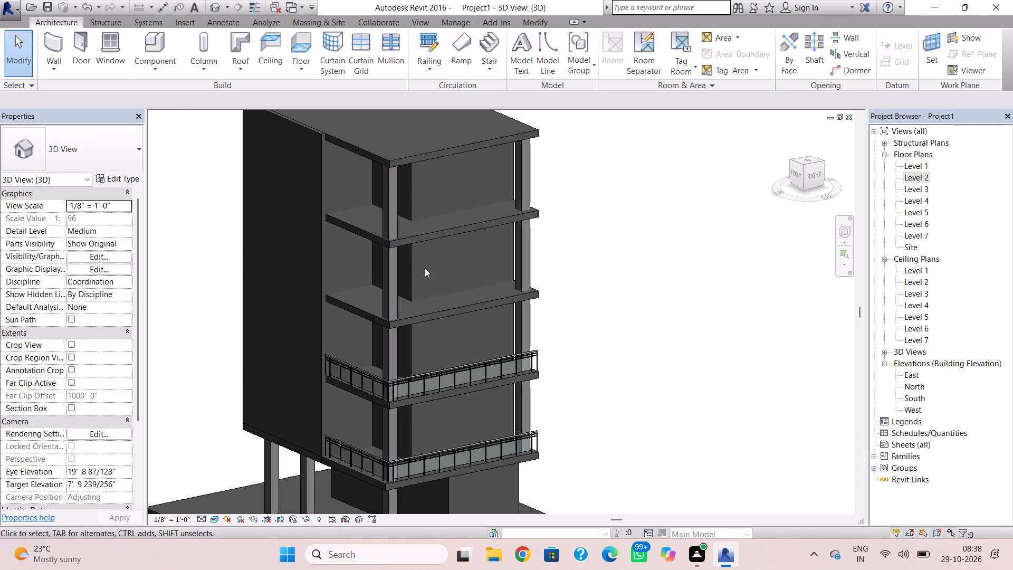
In the Level 2 plan, draw a Generic - 8" wall 6'-4" east from the north wall's east corner to the slab edge.
right_click_drag(493, 273, 353, 293, "shift")
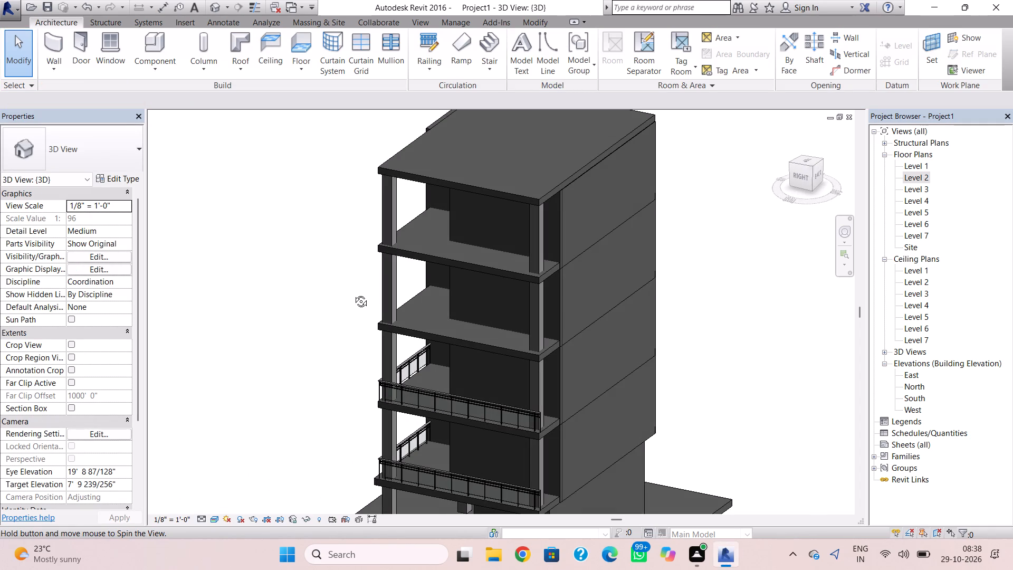
right_click_drag(353, 293, 384, 308, "shift")
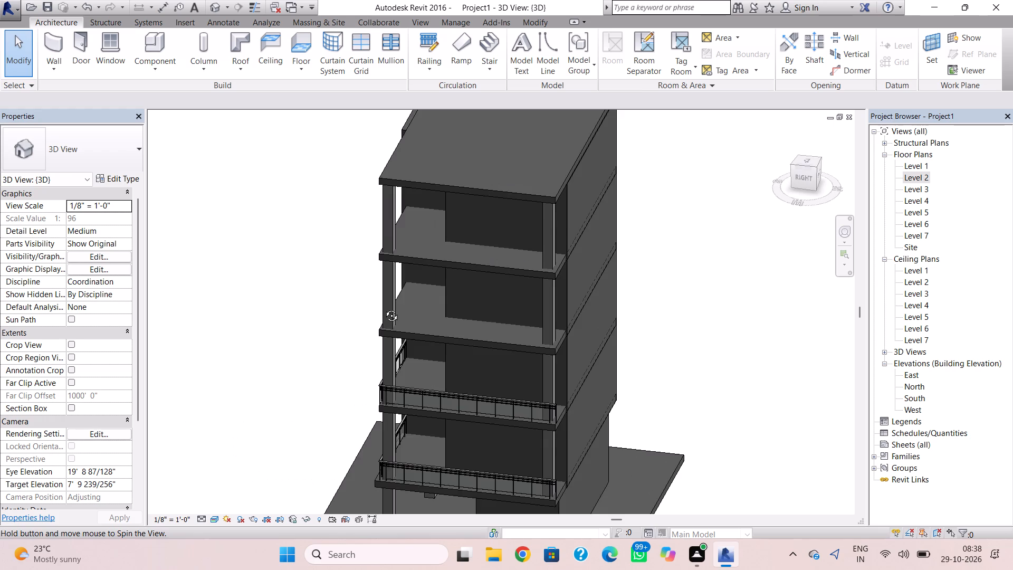
right_click_drag(384, 308, 398, 312, "shift")
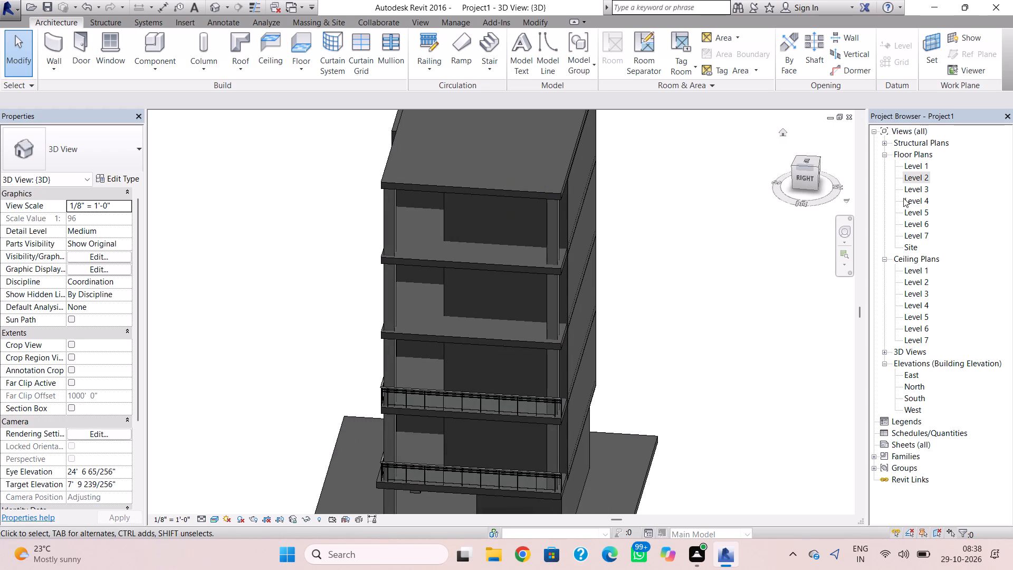
left_click(922, 191)
double_click(922, 178)
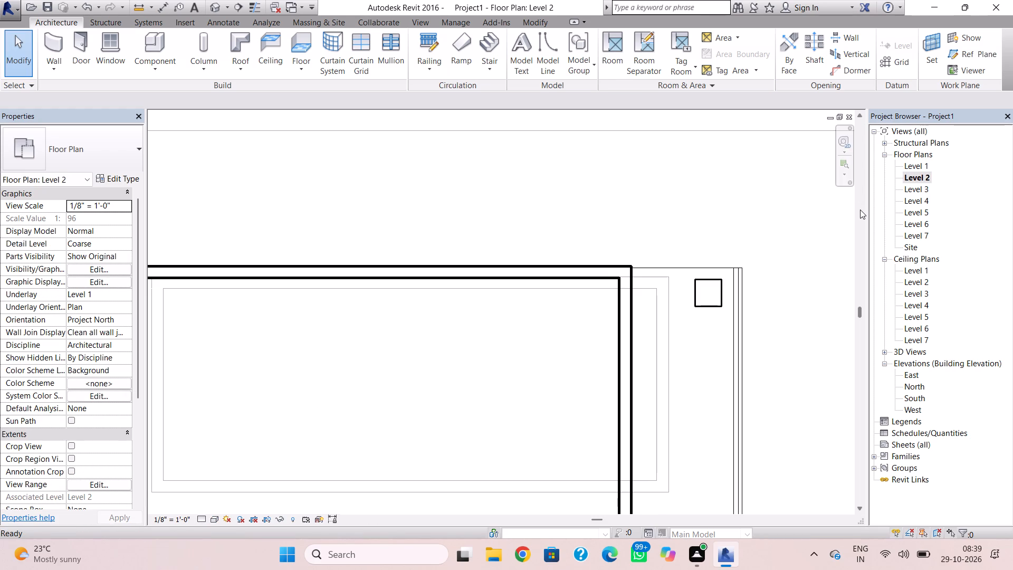
scroll(858, 212, "down", 1)
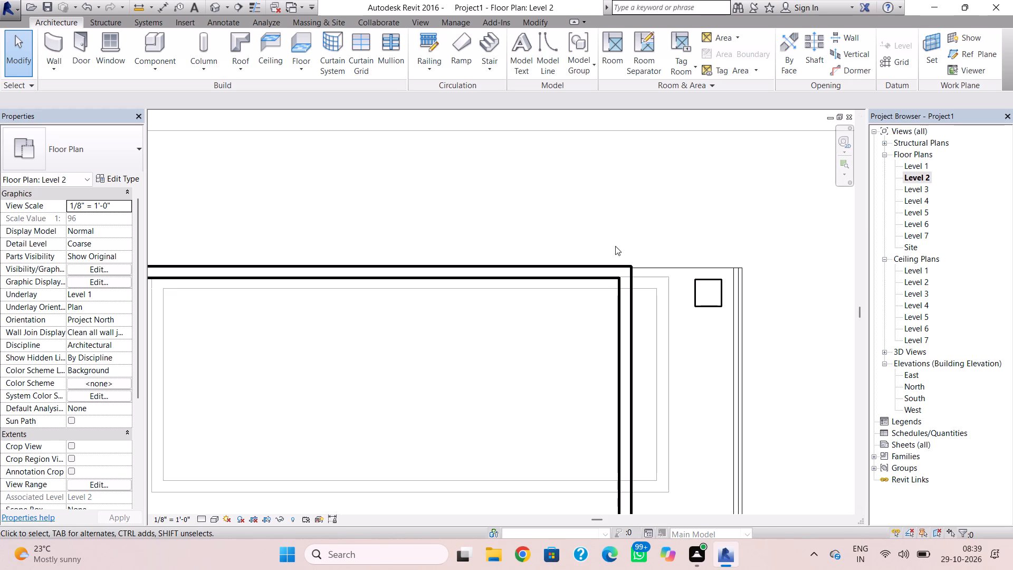
left_click(58, 44)
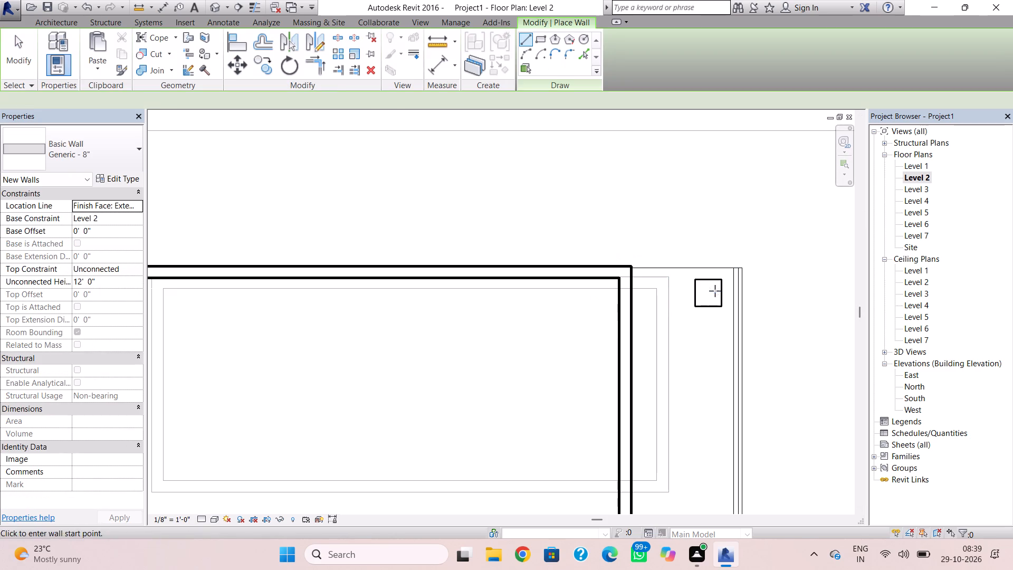
left_click(630, 268)
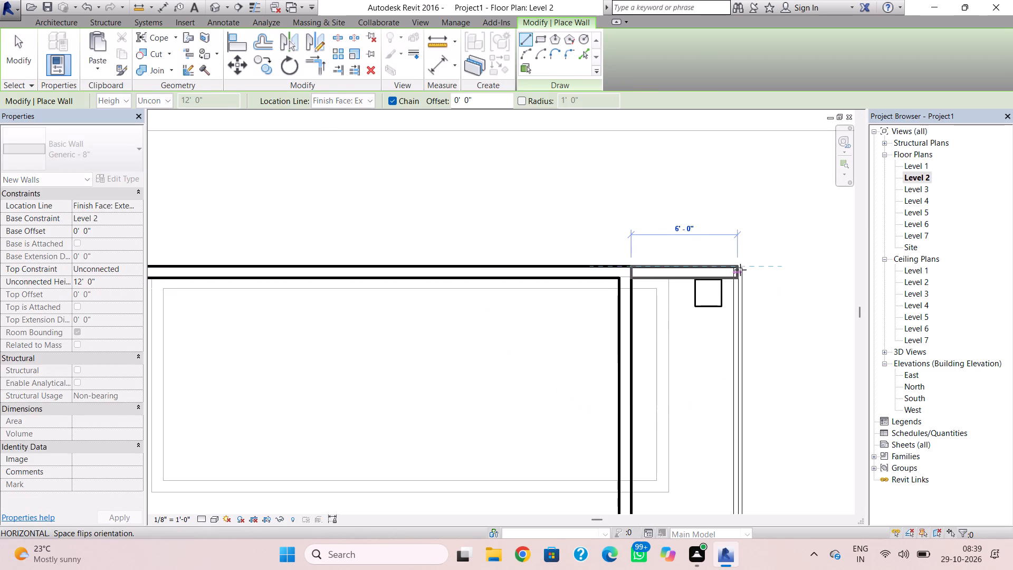
scroll(728, 281, "up", 7)
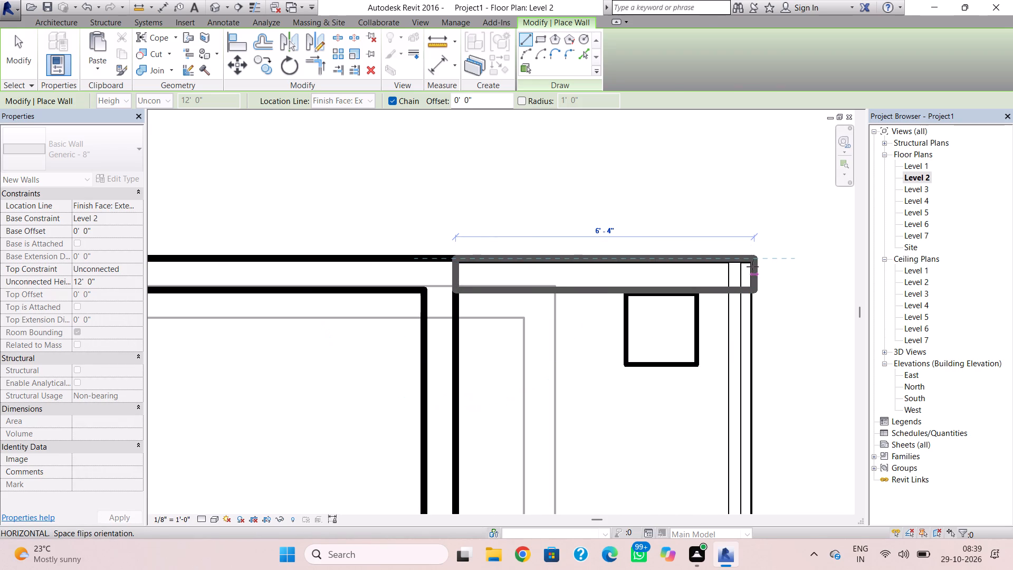
left_click(752, 267)
key("Escape")
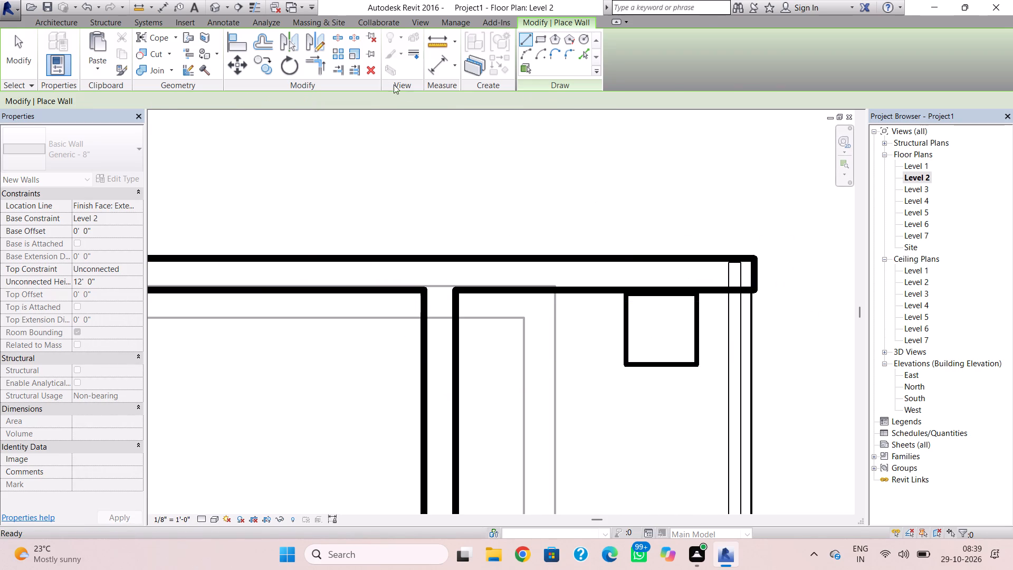
left_click(211, 12)
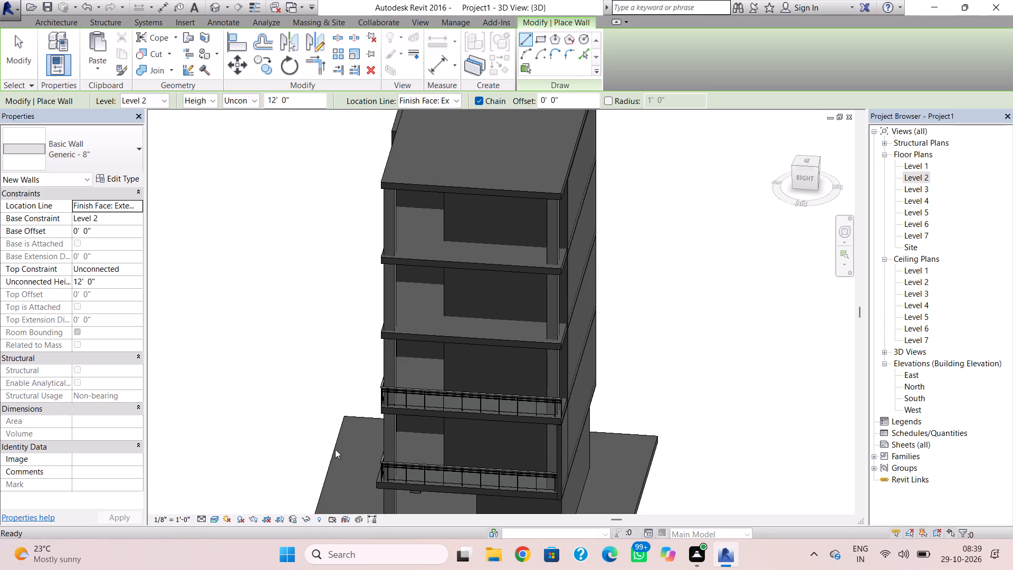
key("Escape")
key("Escape")
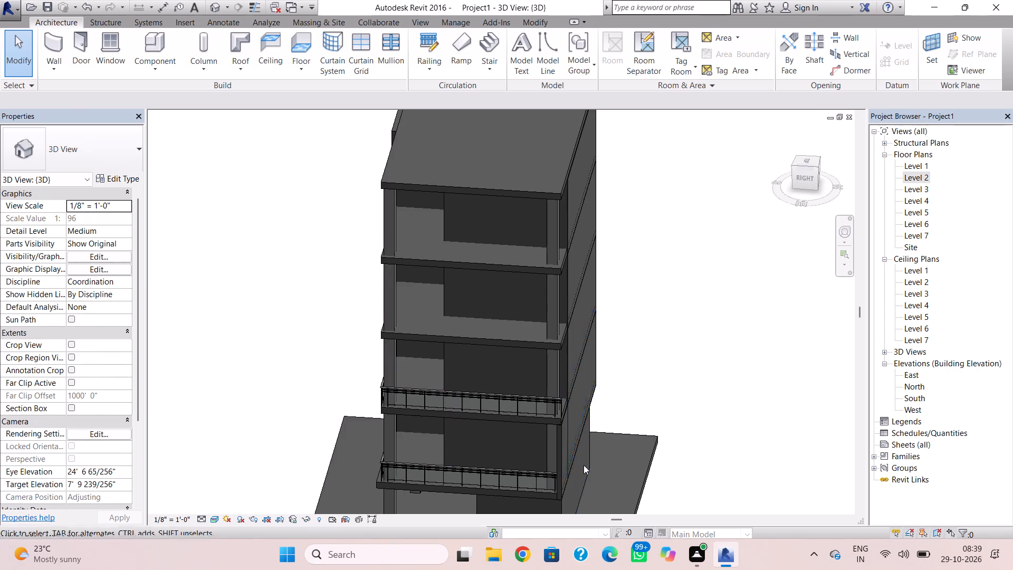
Lower the top of the Level 2 balcony's north end wall to a height of about 4'-2".
right_click_drag(585, 465, 514, 443, "shift")
left_click(524, 449)
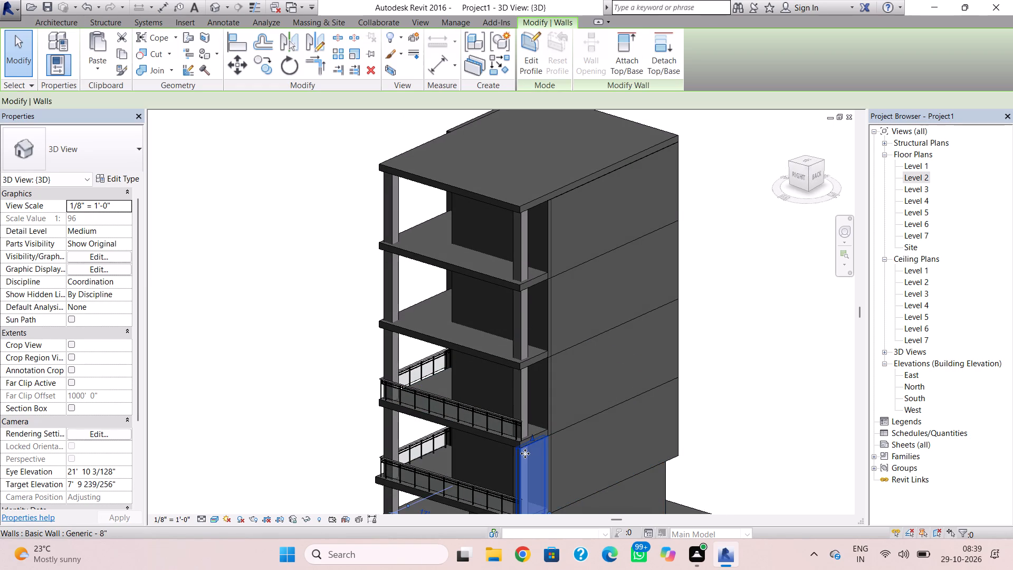
left_click_drag(531, 442, 539, 481)
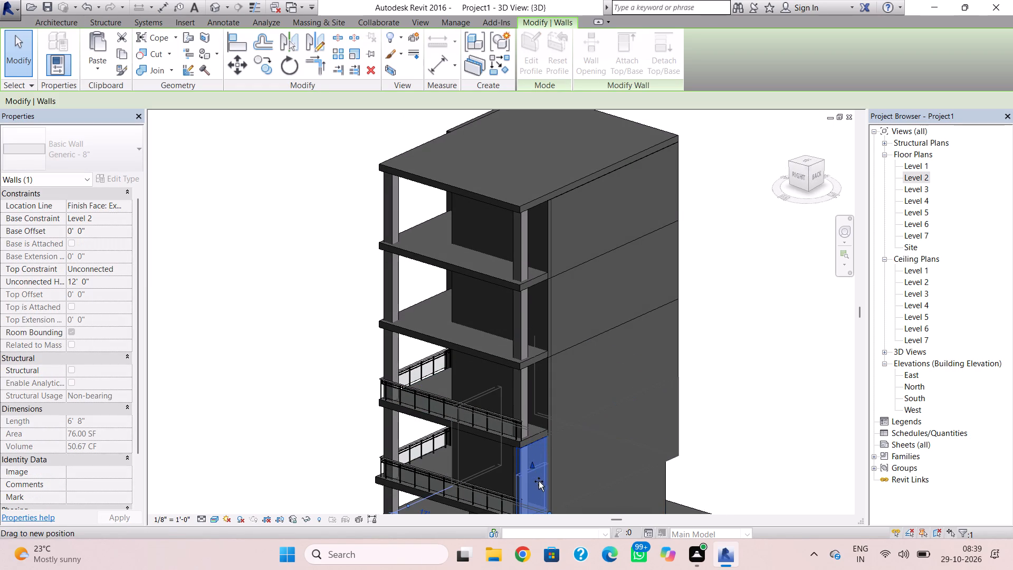
left_click_drag(539, 481, 540, 491)
middle_click_drag(543, 490, 536, 416)
scroll(531, 423, "up", 5)
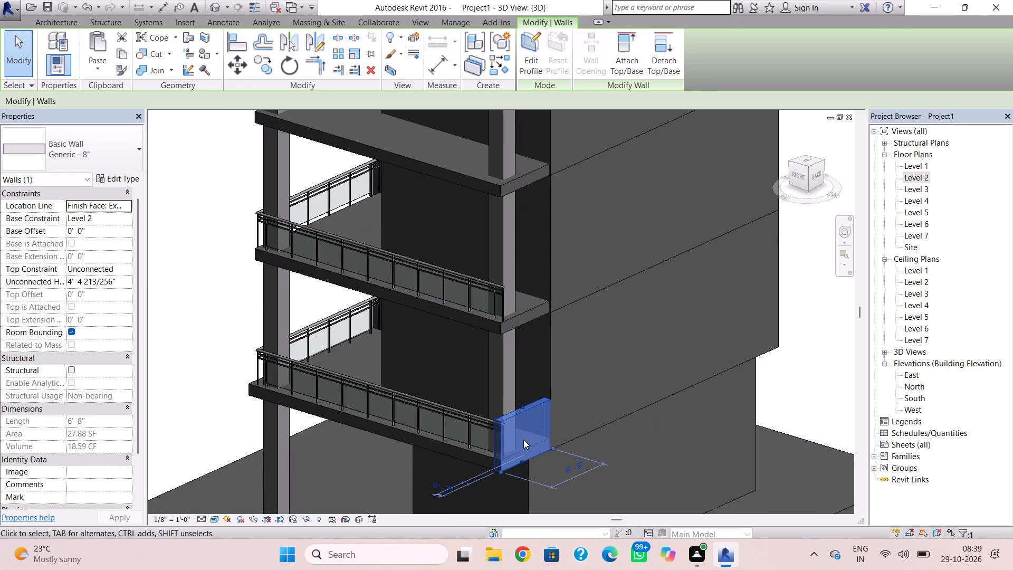
scroll(523, 440, "up", 1)
left_click_drag(522, 397, 525, 403)
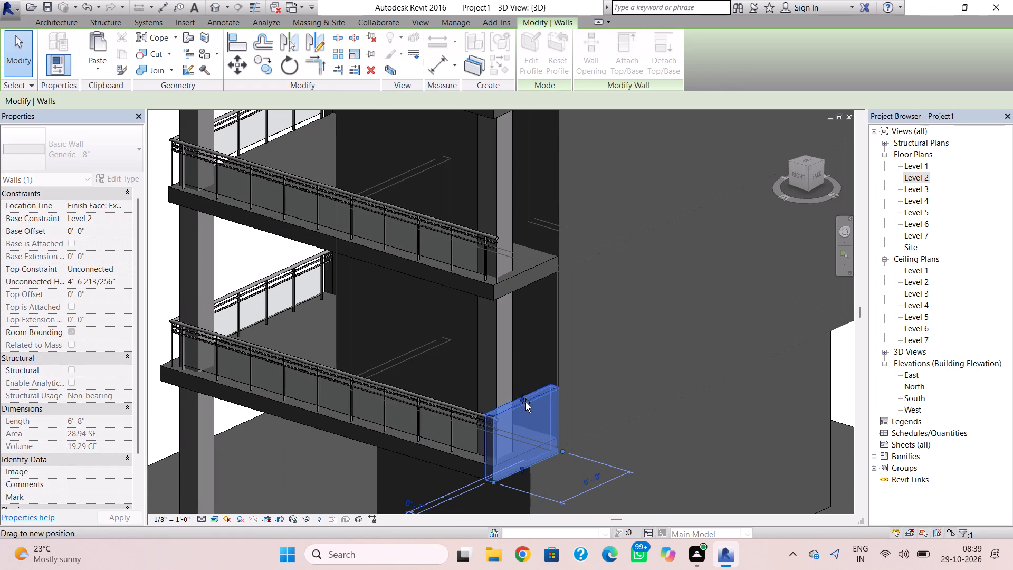
left_click_drag(525, 403, 526, 403)
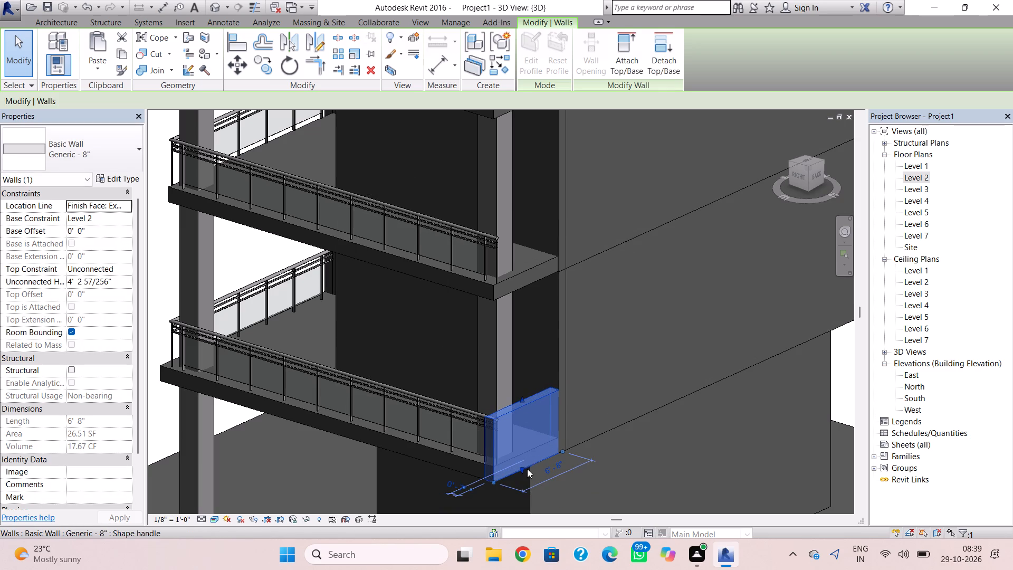
Raise the base of the Level 2 balcony end wall to the slab's top face, a base offset of about 11 1/4".
right_click_drag(530, 473, 435, 419, "shift")
scroll(518, 468, "up", 8)
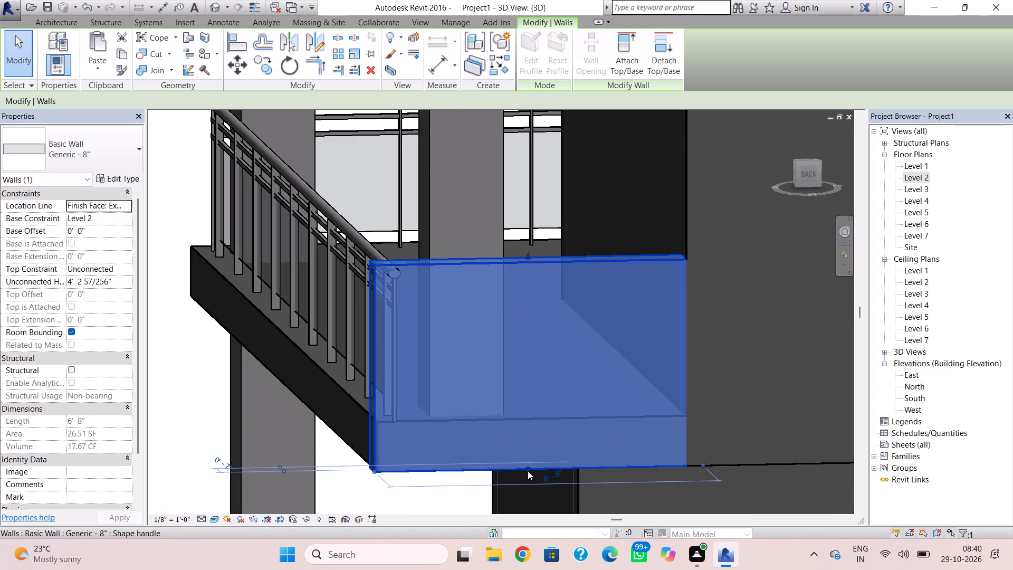
left_click_drag(527, 470, 530, 420)
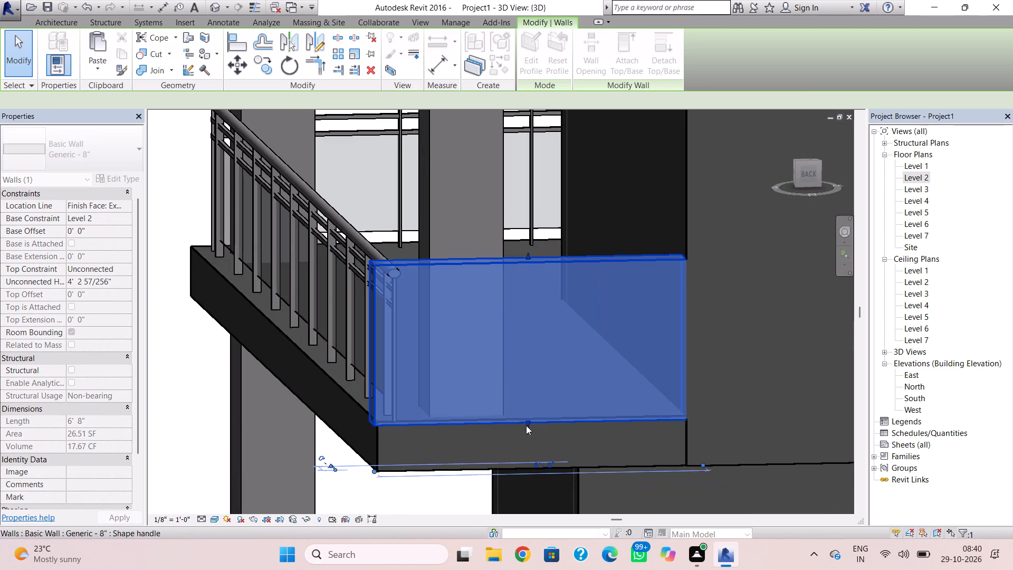
key("Escape")
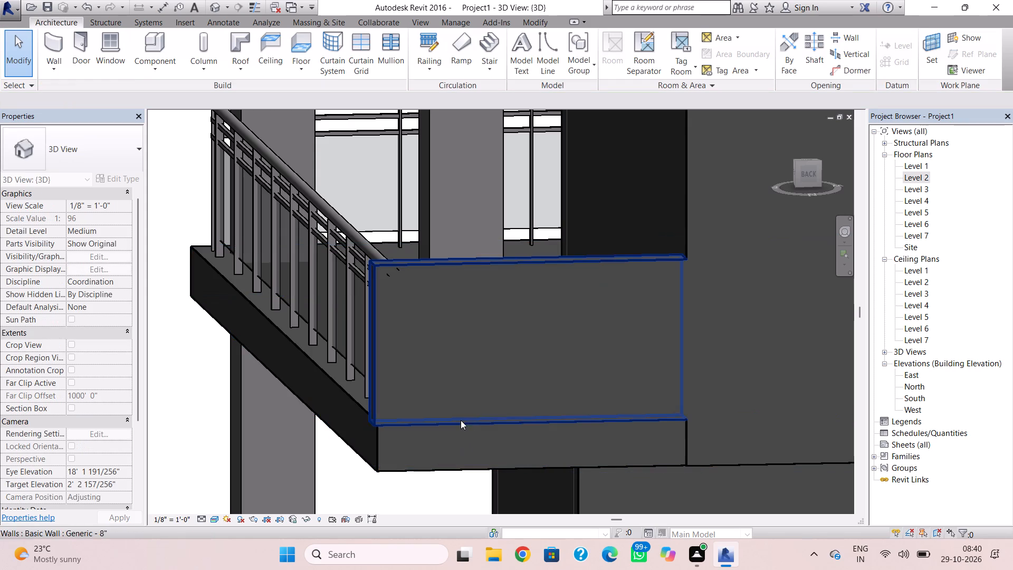
Copy the Level 2 balcony end wall and paste it aligned to Levels 3, 4 and 5.
right_click_drag(366, 418, 669, 415, "shift")
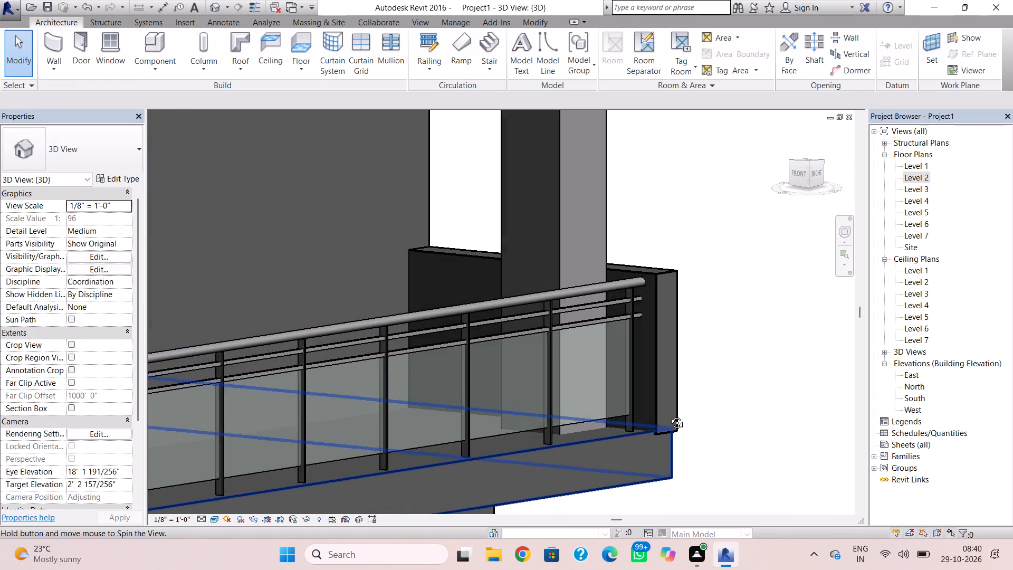
right_click_drag(669, 415, 386, 430, "shift")
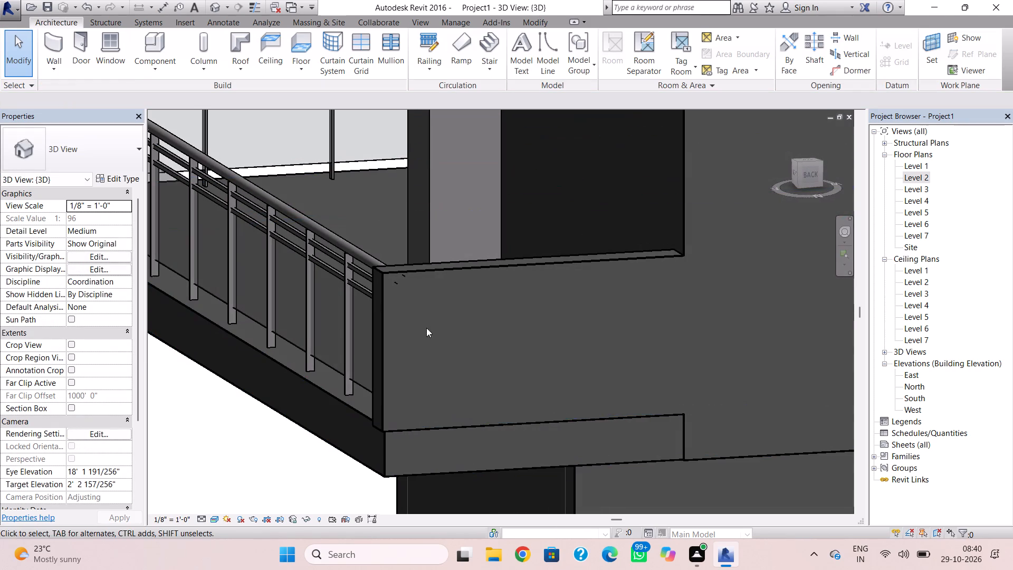
left_click(444, 269)
scroll(438, 308, "down", 7)
middle_click_drag(442, 330, 442, 350)
left_click(123, 51)
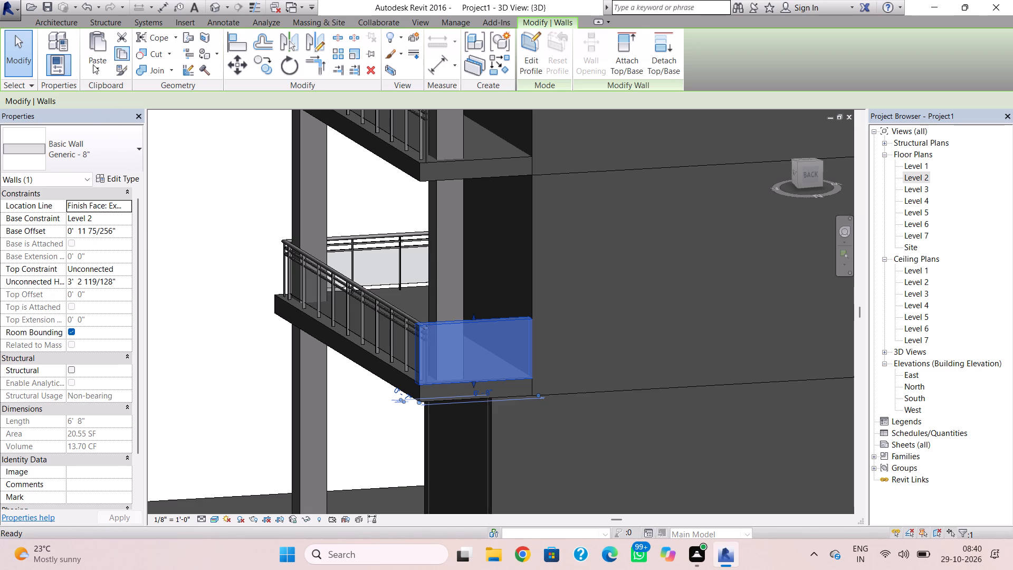
left_click(93, 64)
left_click(125, 122)
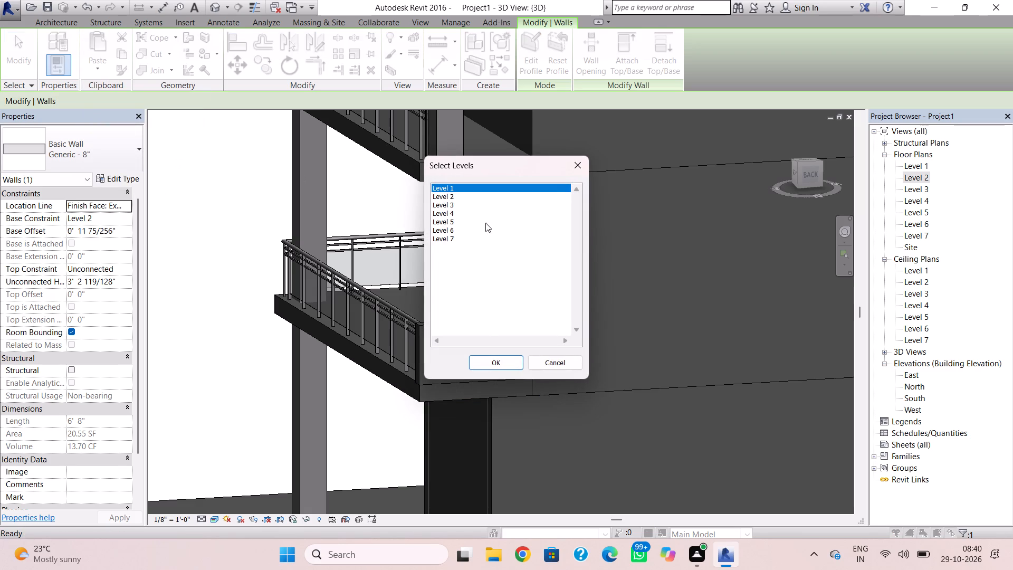
scroll(455, 210, "down", 2)
left_click_drag(454, 206, 454, 220)
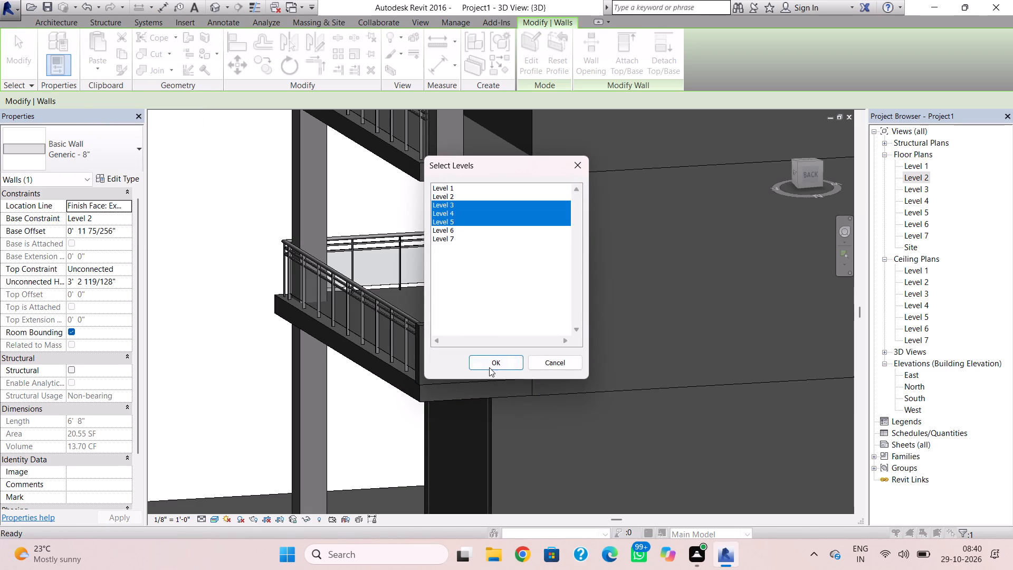
left_click(489, 367)
scroll(503, 343, "down", 2)
middle_click_drag(504, 347, 503, 487)
scroll(503, 487, "down", 1)
scroll(518, 394, "down", 3)
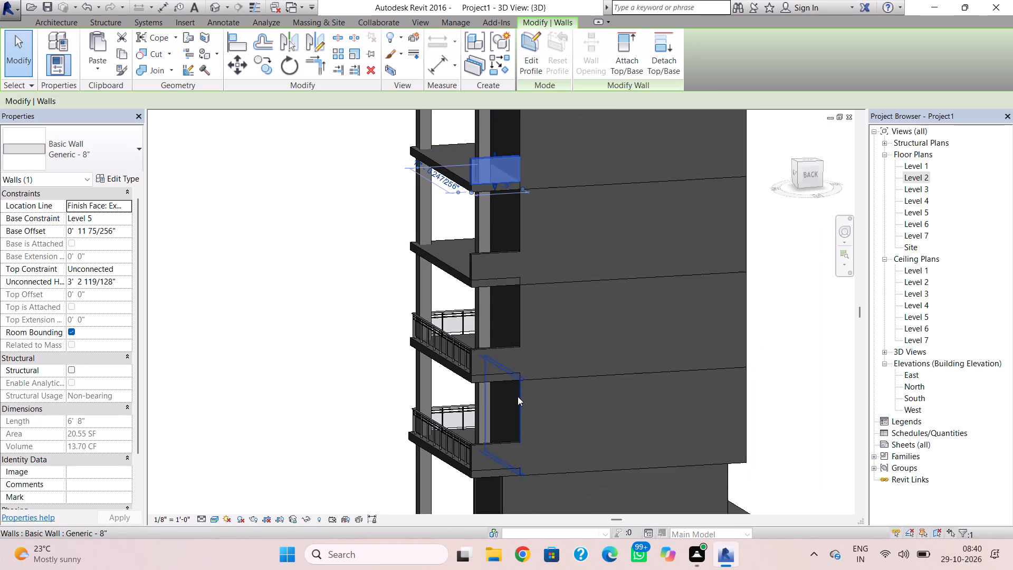
scroll(389, 401, "down", 3)
key("Escape")
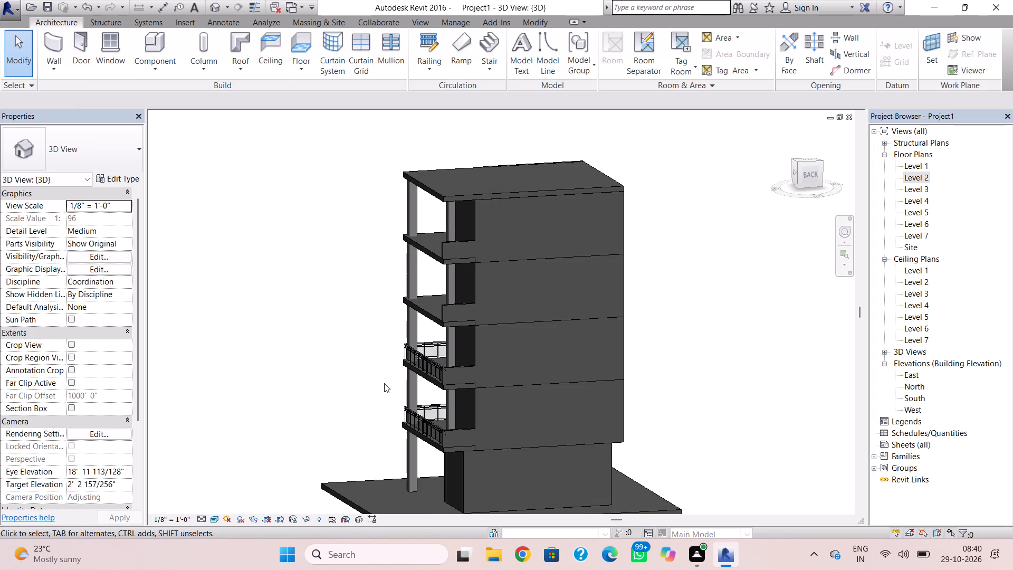
Examine the building's front and balcony sides in 3D, along with the Level 4 floor plan.
scroll(384, 383, "down", 2)
right_click_drag(384, 383, 660, 391, "shift")
right_click_drag(334, 388, 371, 388, "shift")
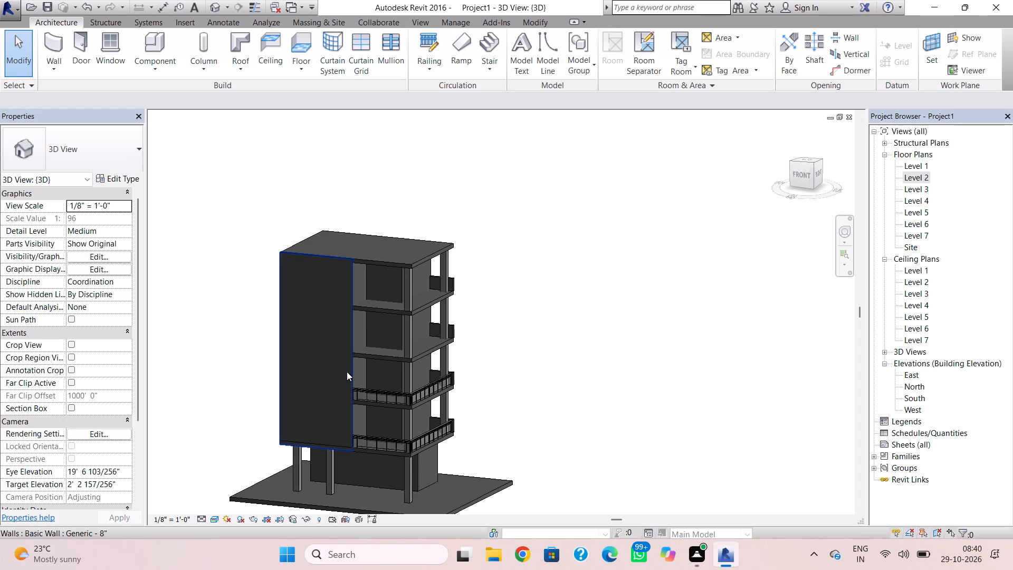
scroll(383, 344, "up", 3)
middle_click_drag(387, 344, 445, 336)
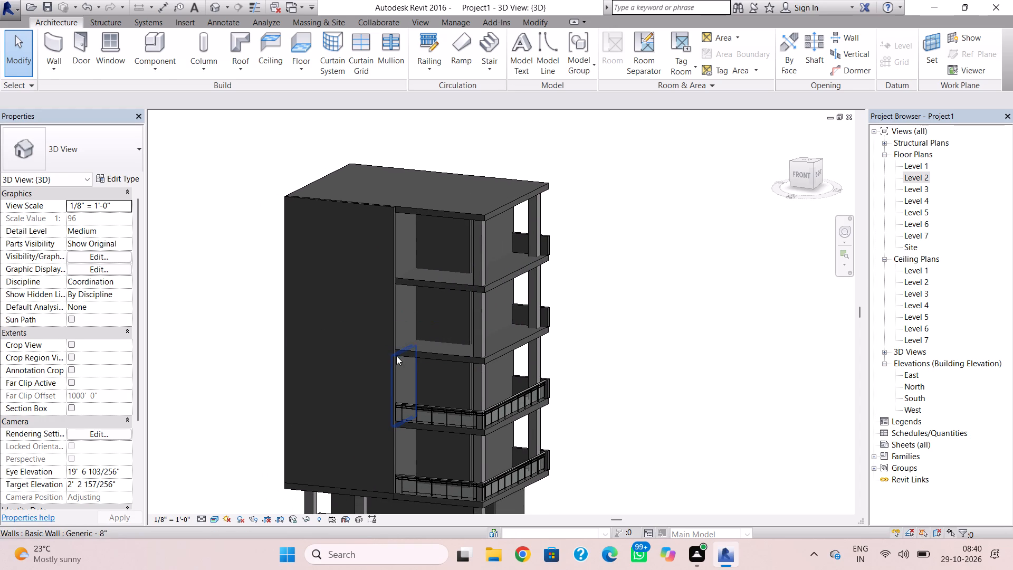
right_click_drag(396, 356, 464, 341)
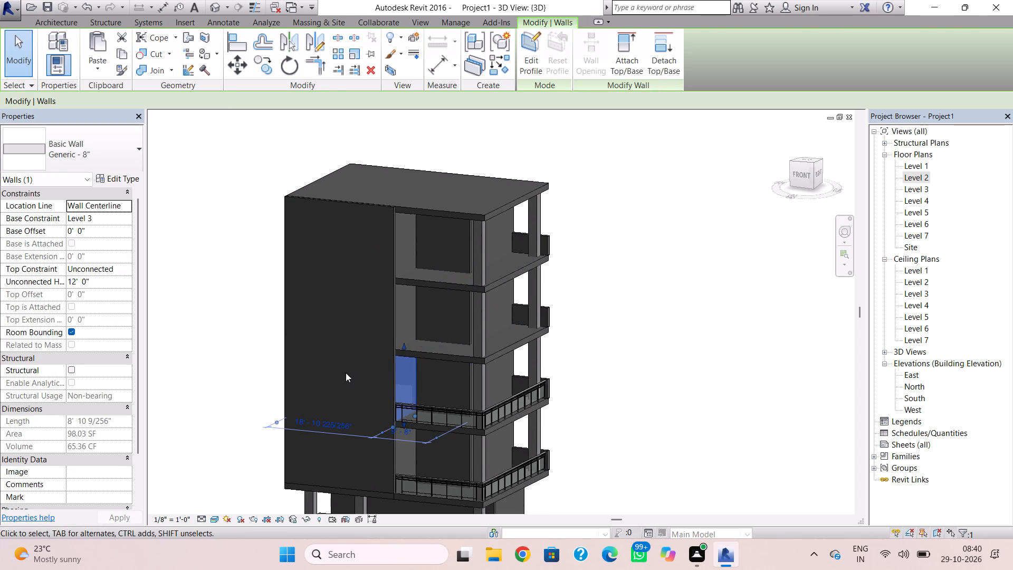
key("Escape")
right_click_drag(341, 376, 380, 353, "shift")
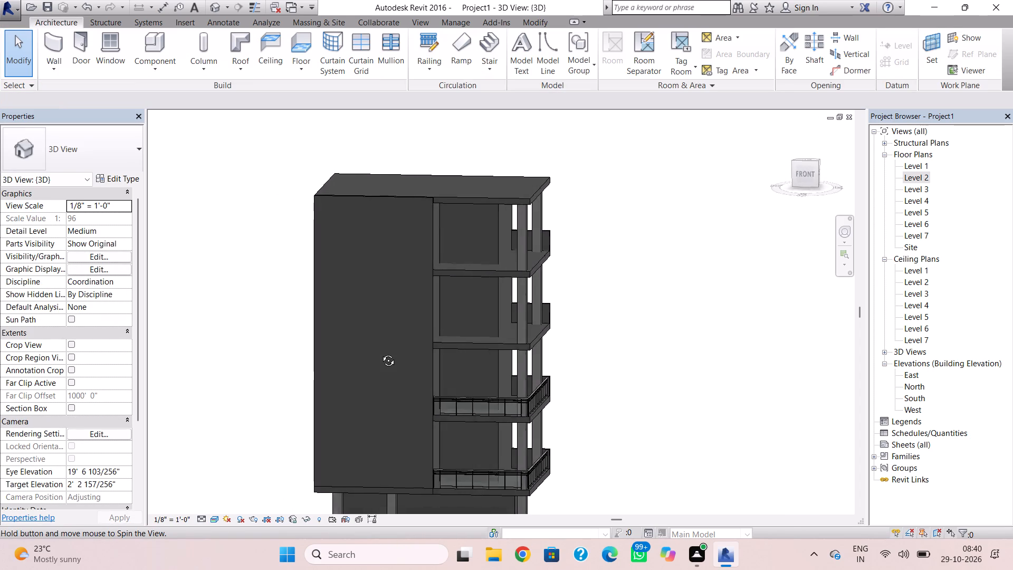
right_click_drag(380, 353, 369, 425, "shift")
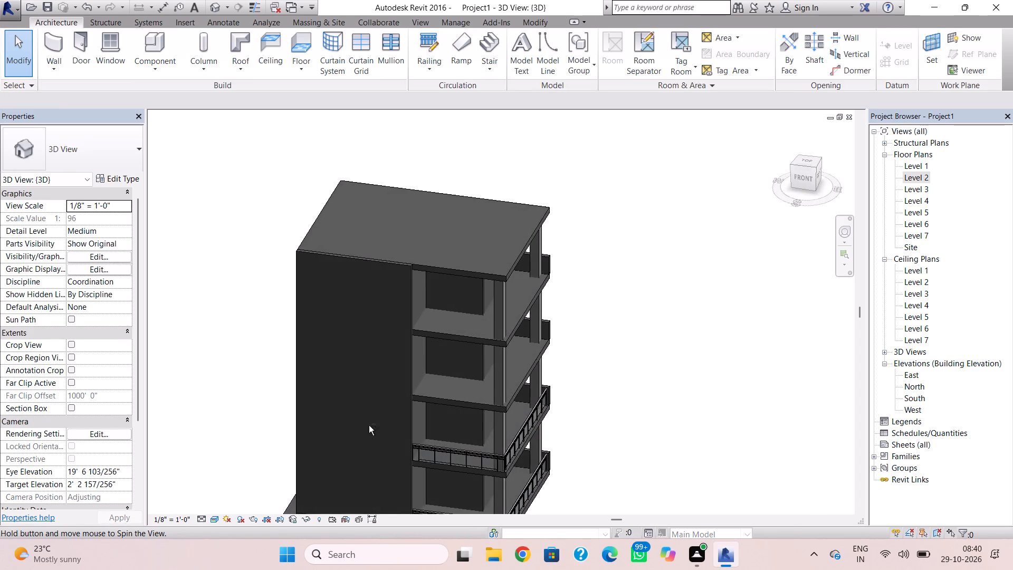
right_click_drag(369, 425, 361, 430, "shift")
scroll(485, 401, "down", 1)
middle_click_drag(490, 401, 489, 343)
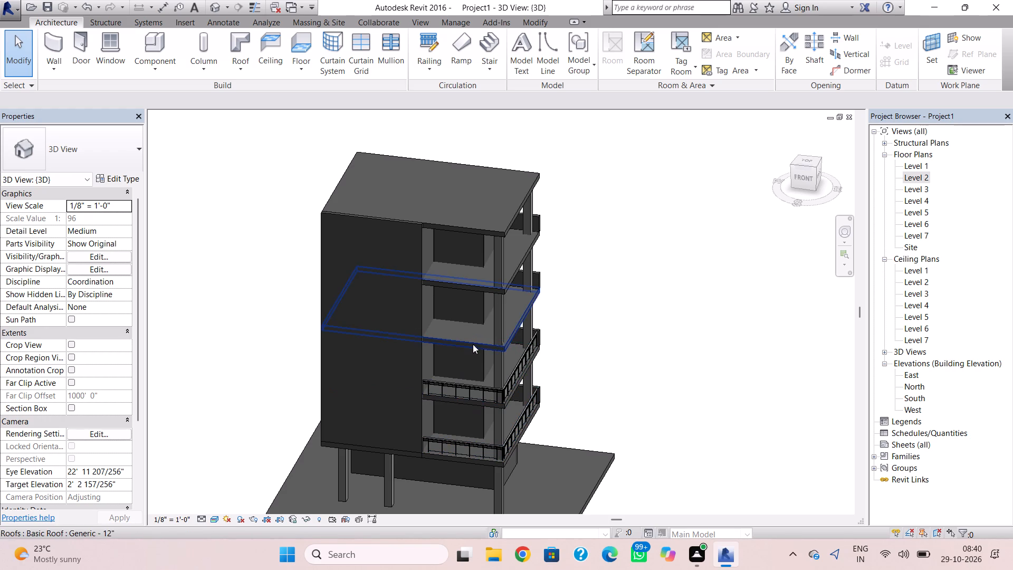
double_click(909, 203)
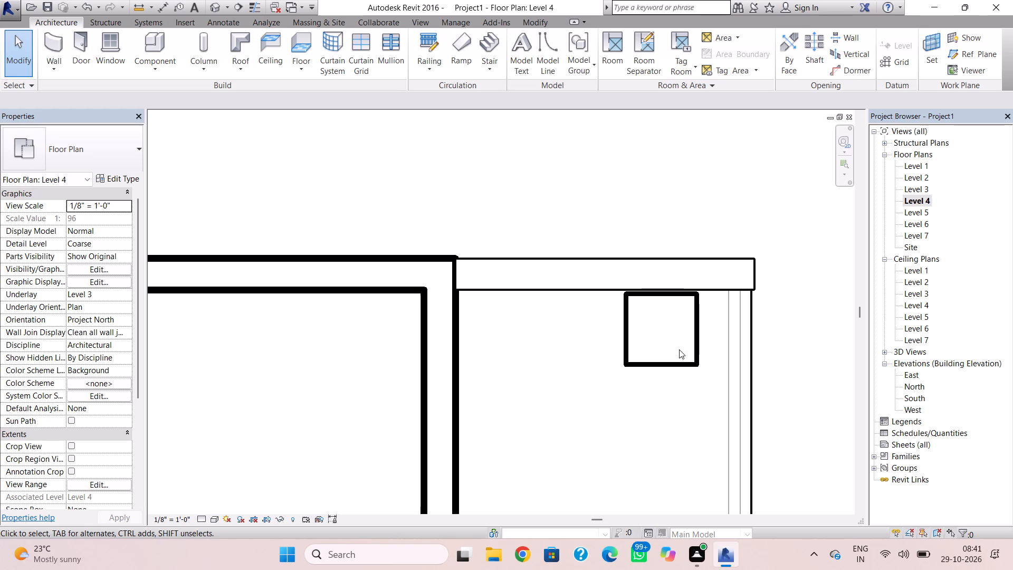
scroll(694, 322, "down", 6)
scroll(602, 365, "down", 3)
scroll(583, 432, "down", 2)
middle_click_drag(586, 440, 606, 340)
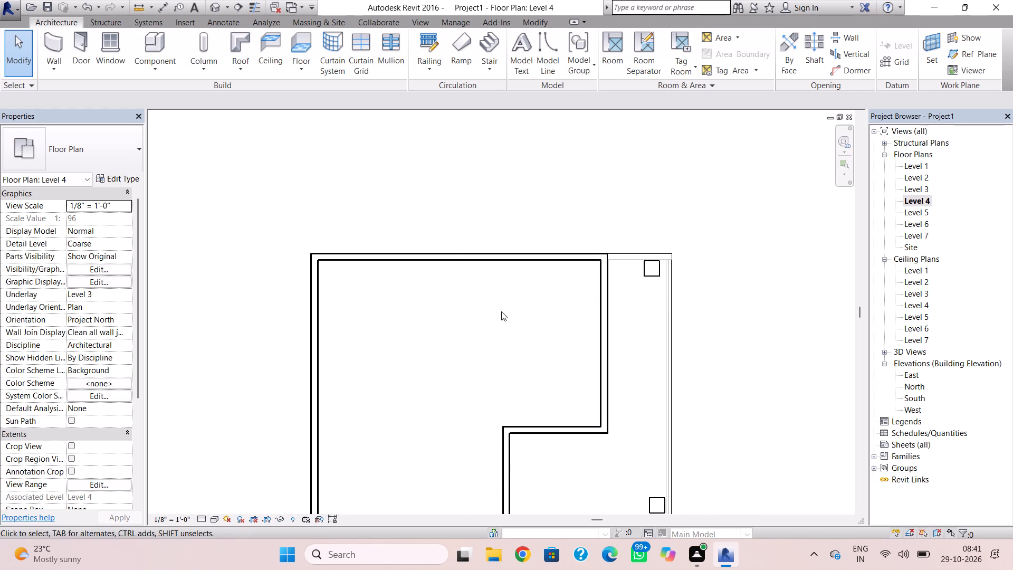
left_click(216, 4)
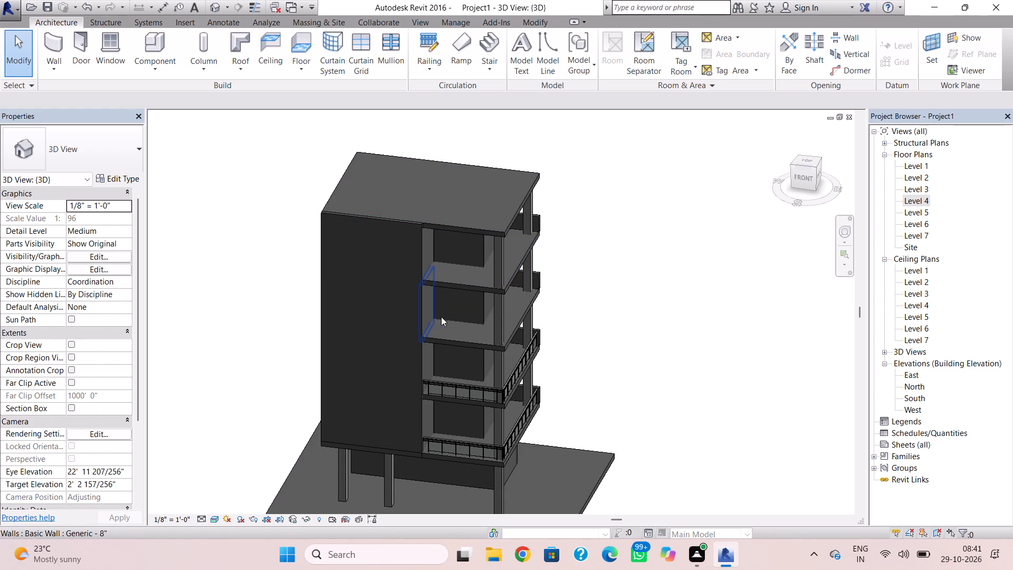
In the Level 4 plan, draw a Generic - 8" wall about 10'-4" east from the southeast recess's west wall, north of the slab edge.
double_click(916, 204)
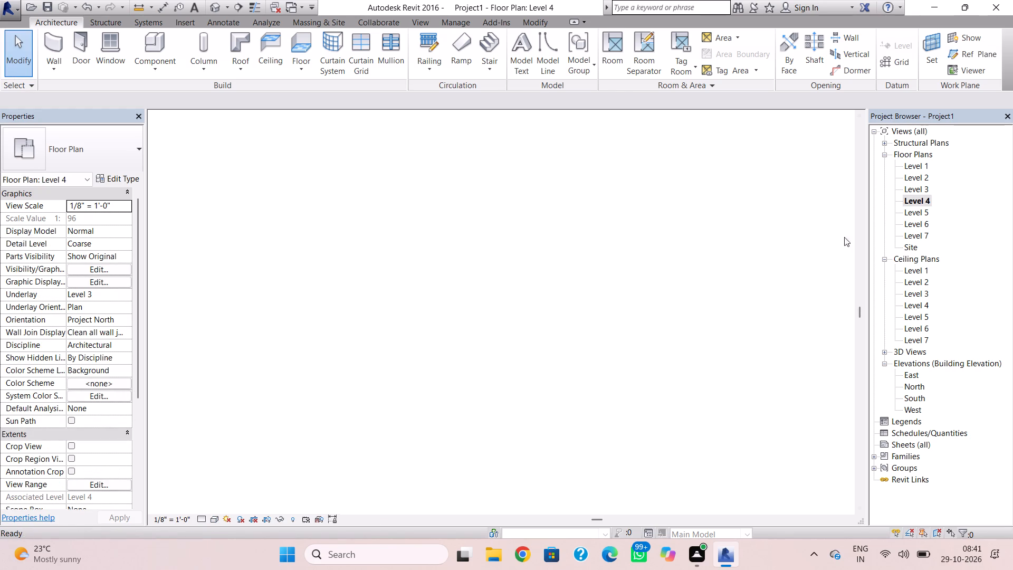
scroll(723, 332, "down", 4)
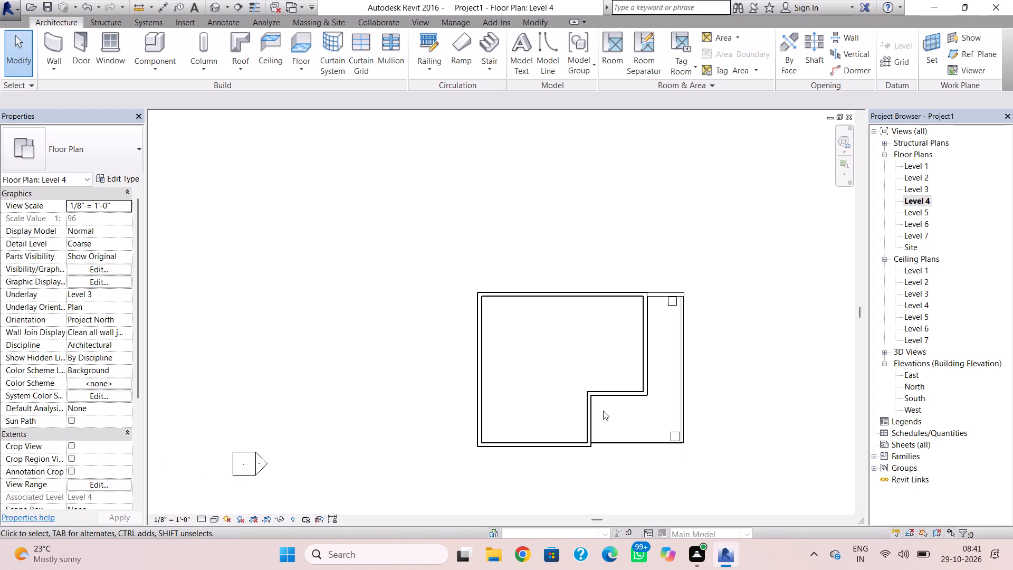
left_click(61, 35)
scroll(601, 434, "up", 3)
left_click(587, 435)
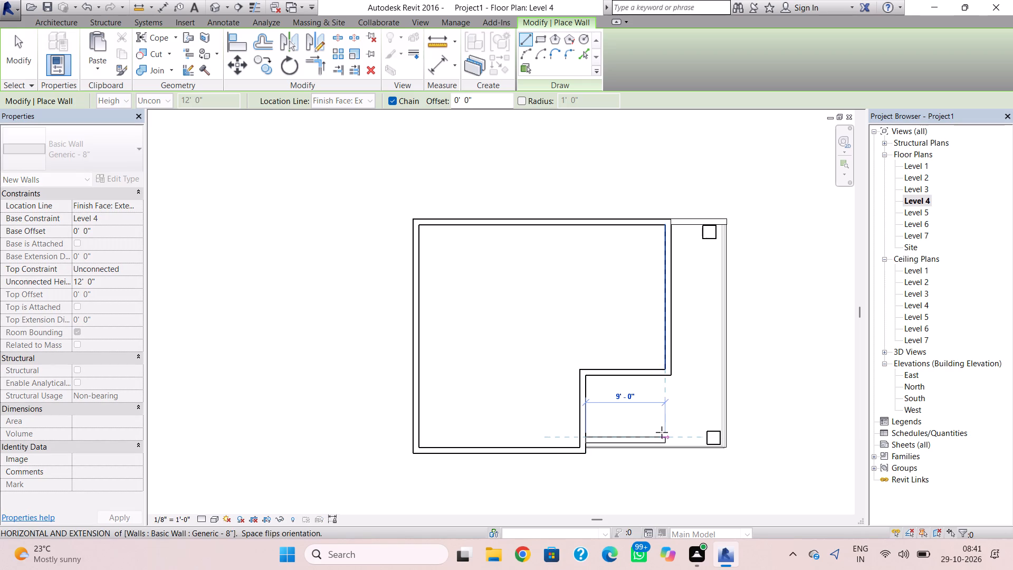
key("Escape")
scroll(588, 432, "up", 1)
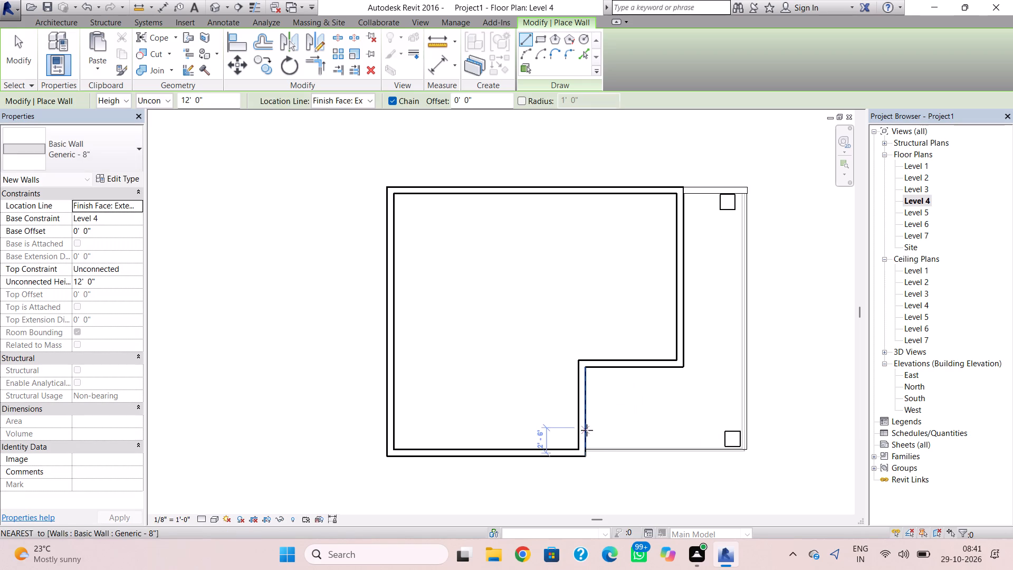
left_click(587, 430)
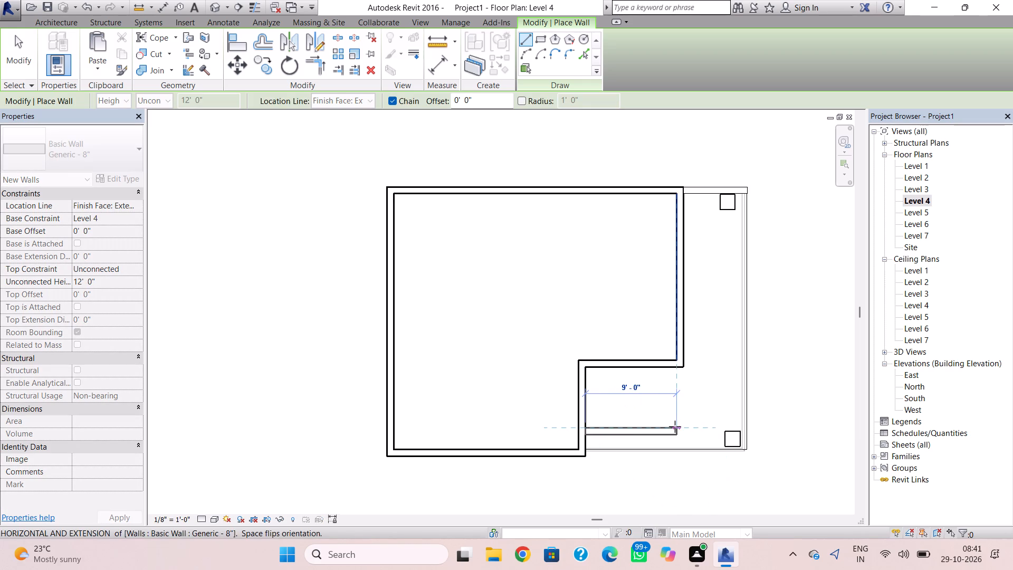
left_click(685, 427)
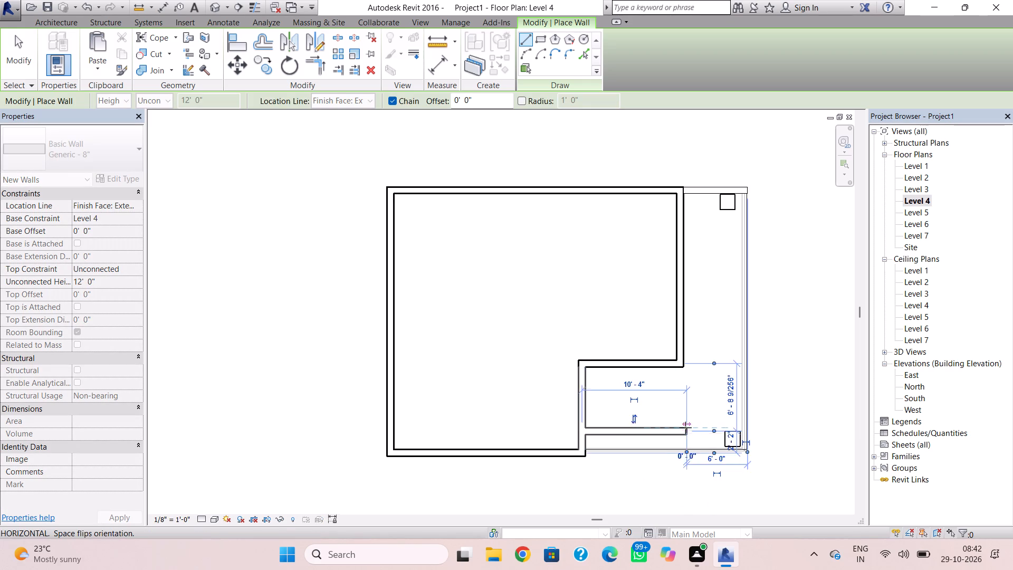
key("space")
scroll(681, 369, "up", 6)
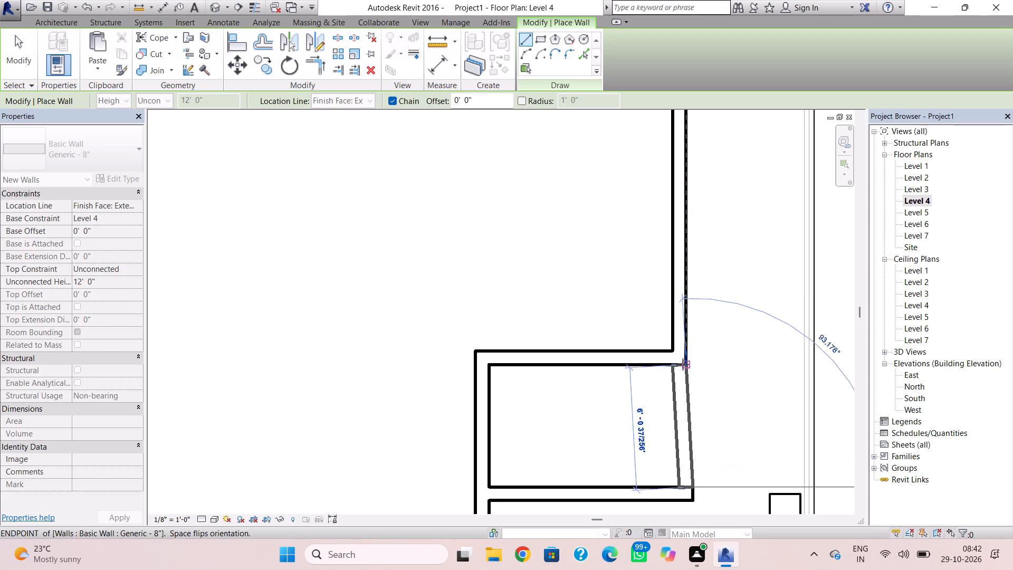
key("Escape")
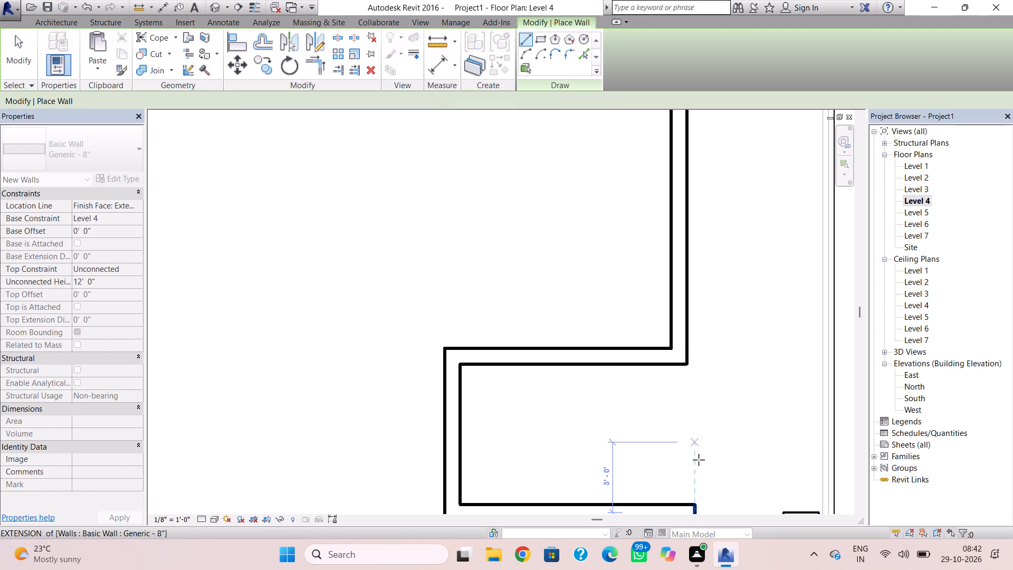
Draw a Generic - 8" wall about 6' long, extending the building's east wall south to the new wall across the southeast recess.
left_click(684, 366)
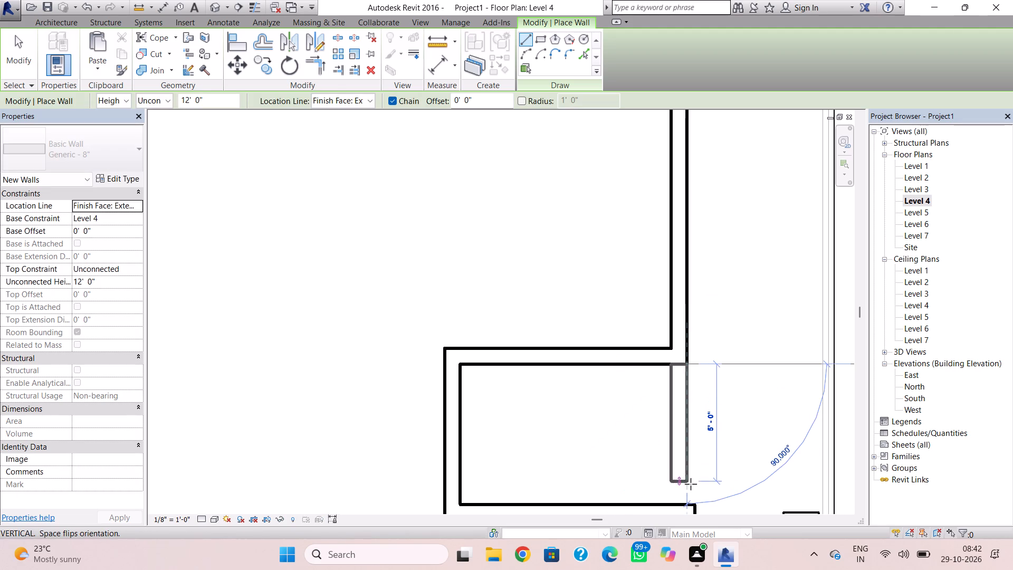
middle_click_drag(694, 495, 685, 426)
scroll(685, 425, "down", 1)
scroll(686, 433, "up", 4)
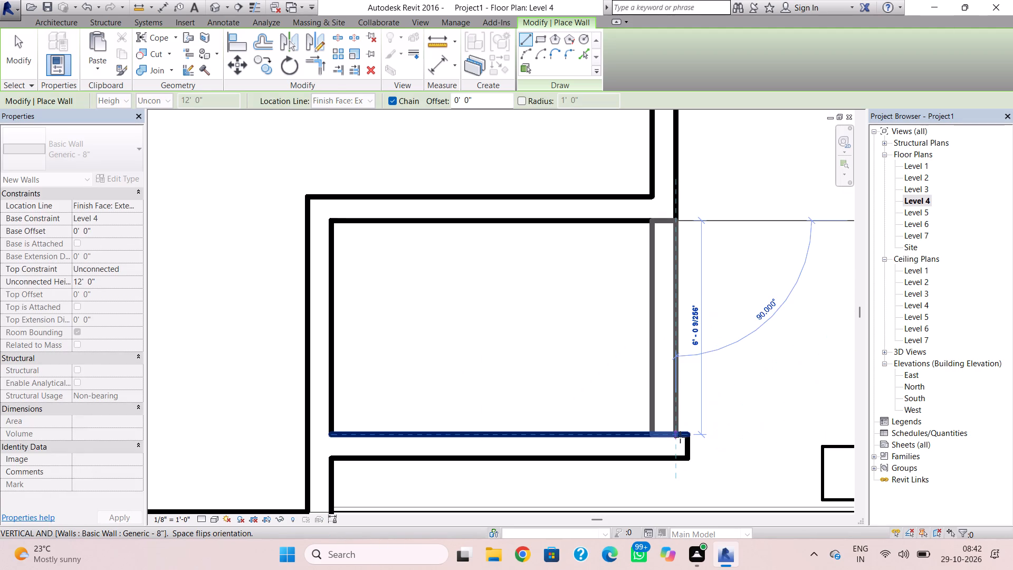
scroll(680, 437, "up", 4)
left_click(681, 437)
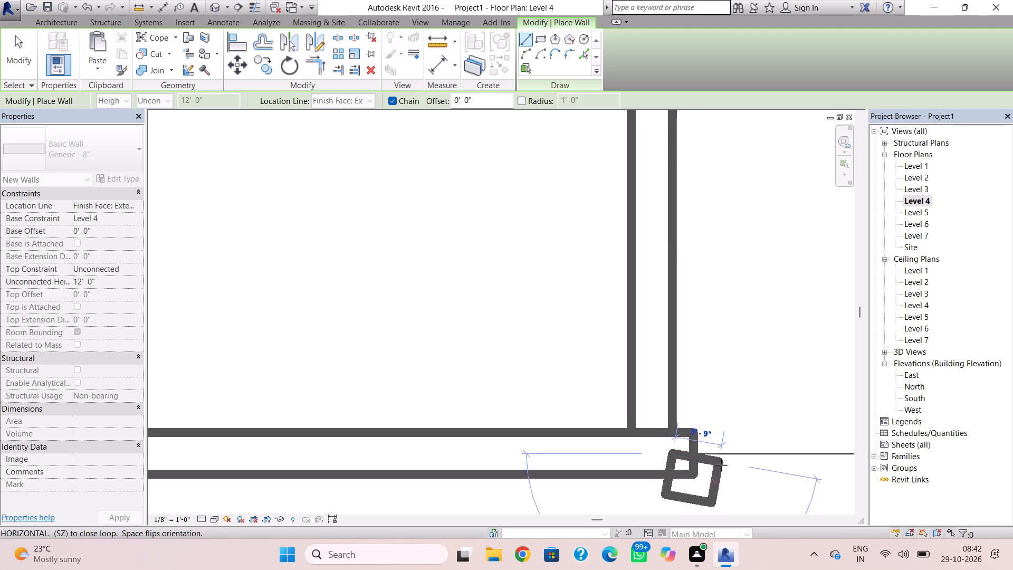
key("Escape")
left_click(697, 469)
scroll(697, 469, "up", 1)
key("Escape")
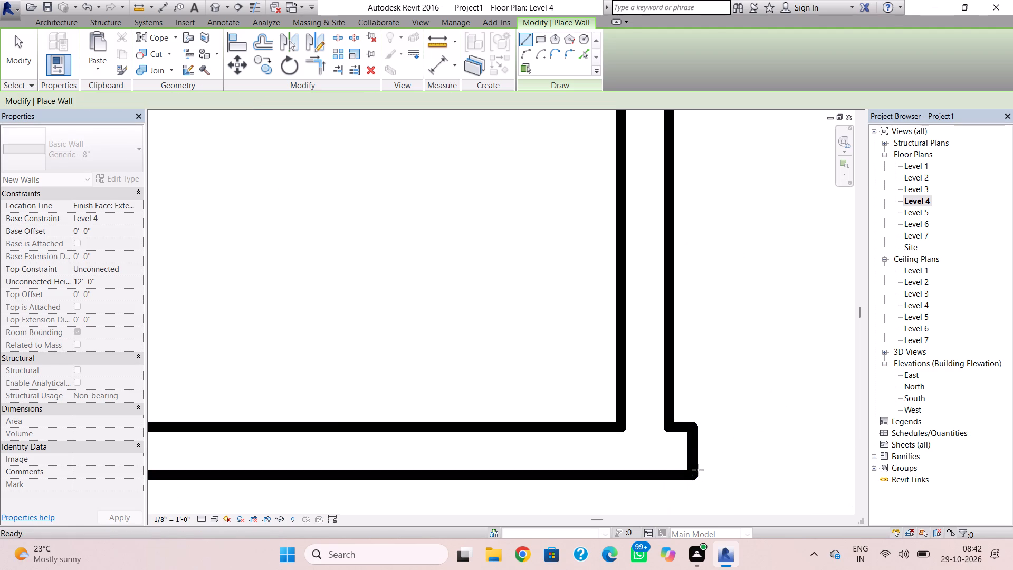
key("Escape")
Shorten the recess's south wall so its east end is flush with the outer face of the new east wall.
left_click(697, 470)
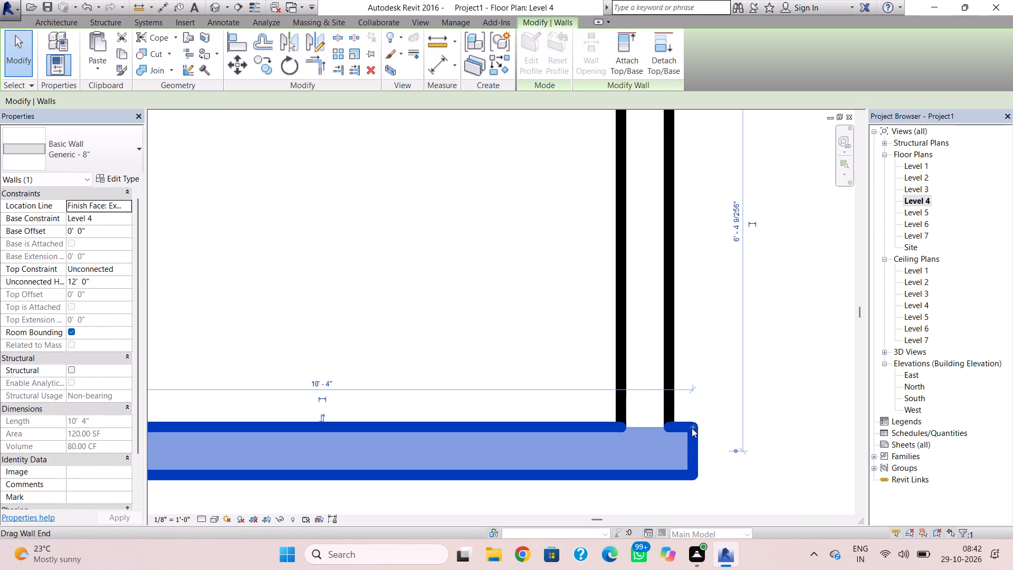
left_click_drag(692, 428, 671, 426)
left_click(720, 405)
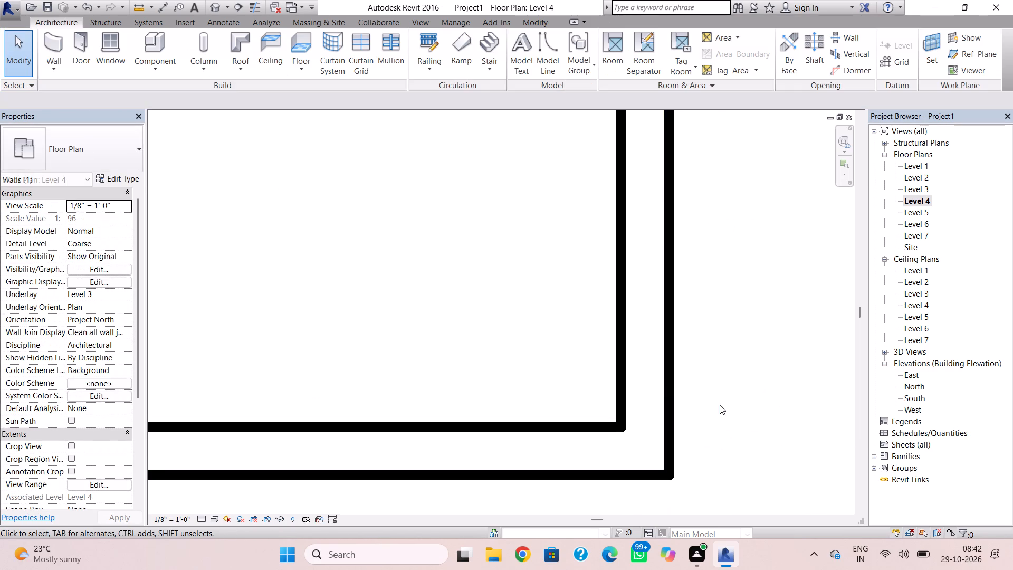
Examine the Level 4 recess walls in 3D from the front and balcony sides.
left_click(211, 6)
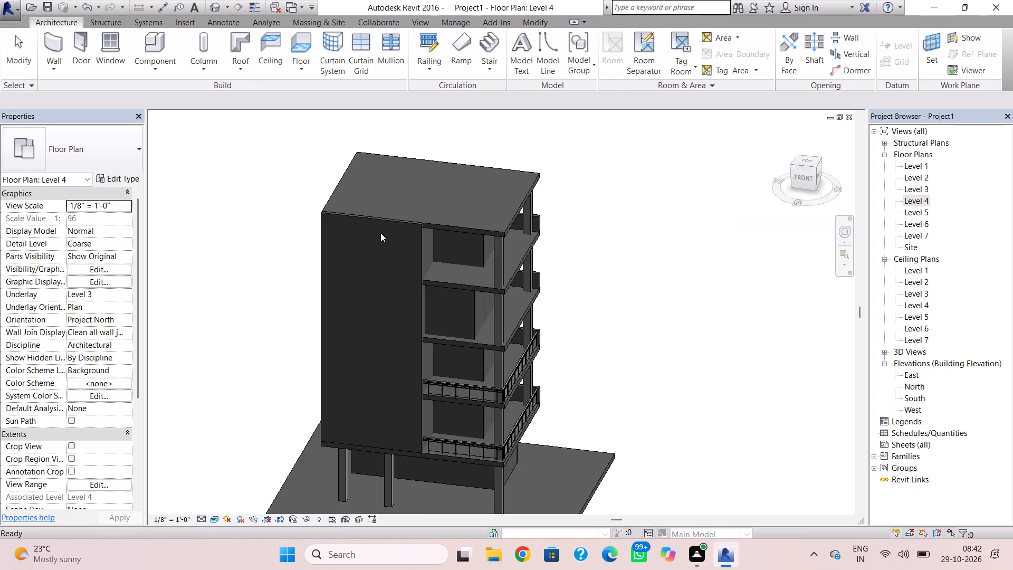
scroll(392, 249, "down", 1)
right_click_drag(457, 318, 449, 308, "shift")
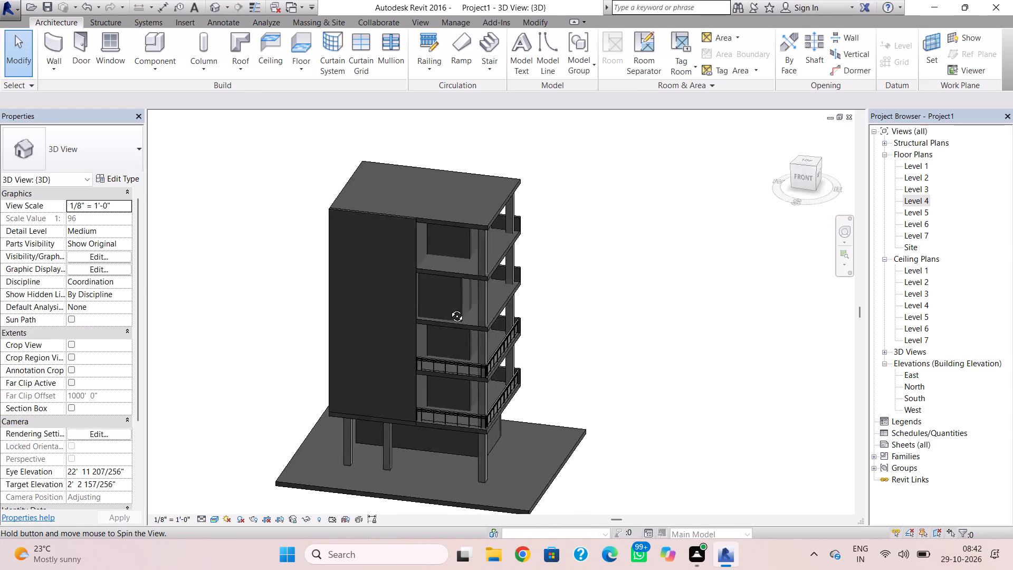
right_click_drag(449, 308, 399, 301, "shift")
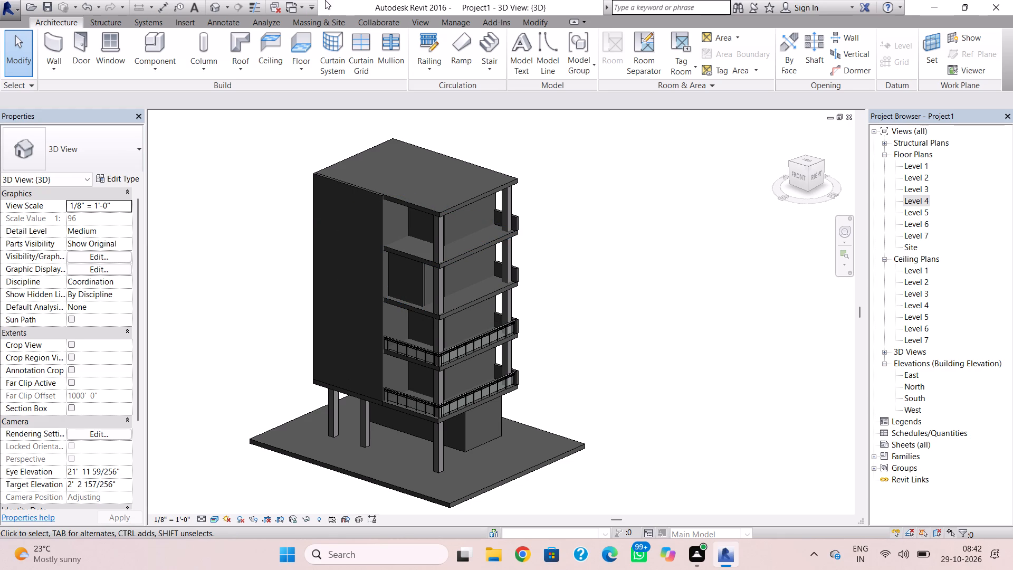
right_click_drag(322, 1, 255, 15, "shift")
right_click_drag(493, 192, 483, 197, "shift")
key("Escape")
right_click_drag(581, 172, 548, 186, "shift")
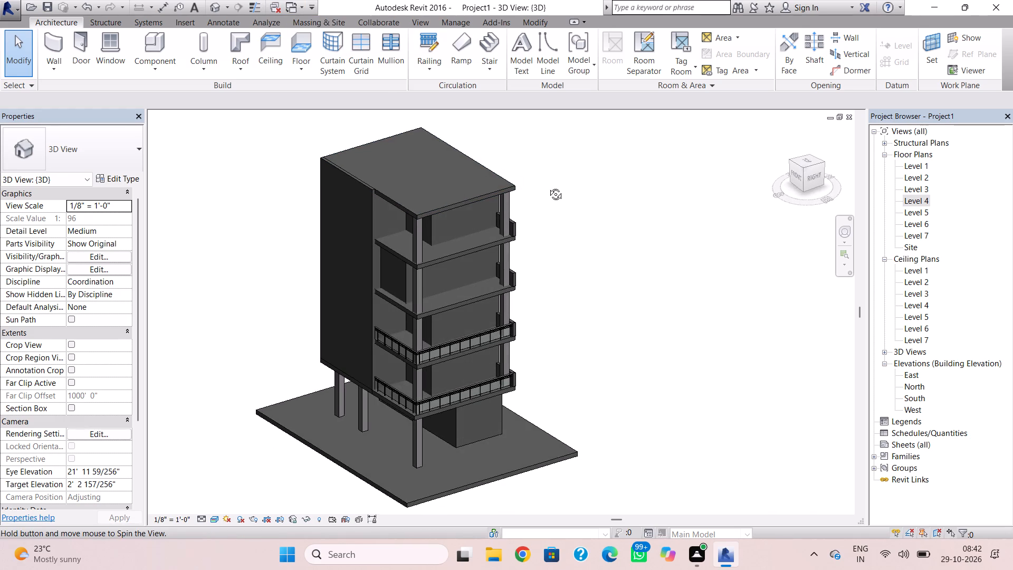
right_click_drag(548, 186, 548, 186, "shift")
In the Level 4 plan, delete the old 9'-8" wall along the recess's north side.
double_click(903, 204)
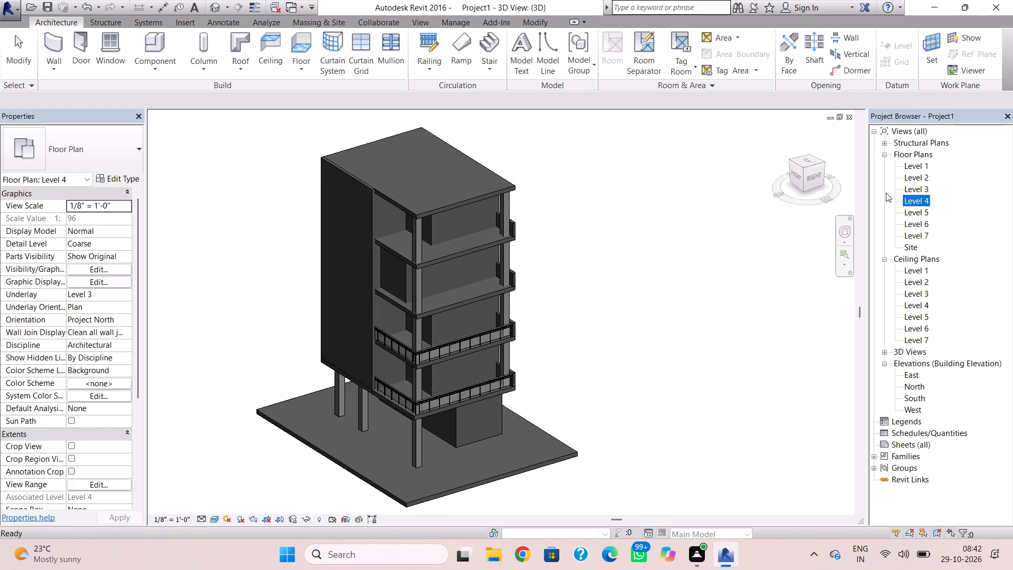
double_click(915, 203)
scroll(486, 196, "down", 6)
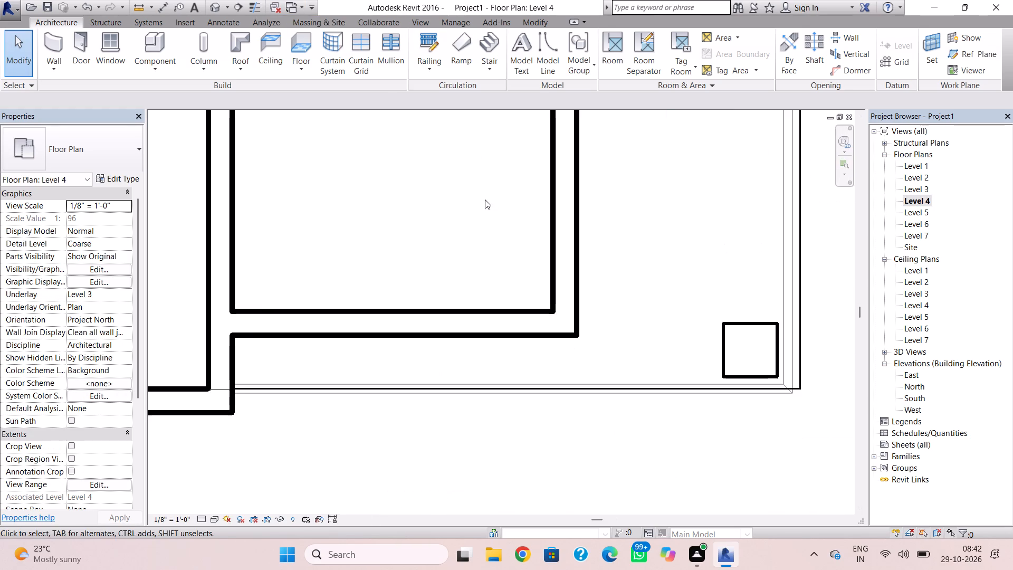
scroll(485, 199, "down", 2)
middle_click_drag(485, 199, 500, 279)
left_click(481, 210)
key("Delete")
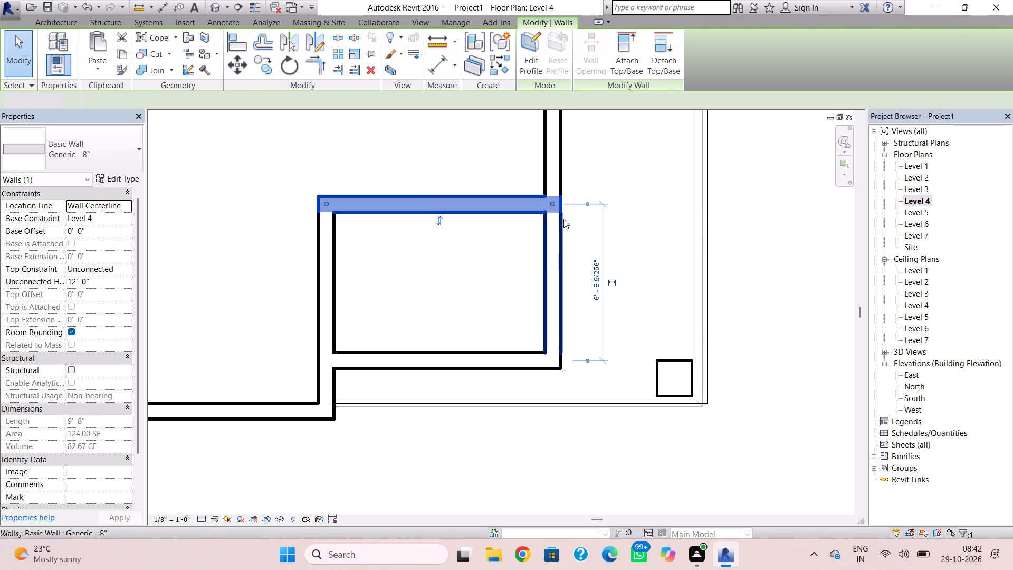
Extend the north end of the recess's west wall to the outer face line of the deleted wall.
scroll(324, 206, "up", 3)
left_click(324, 201)
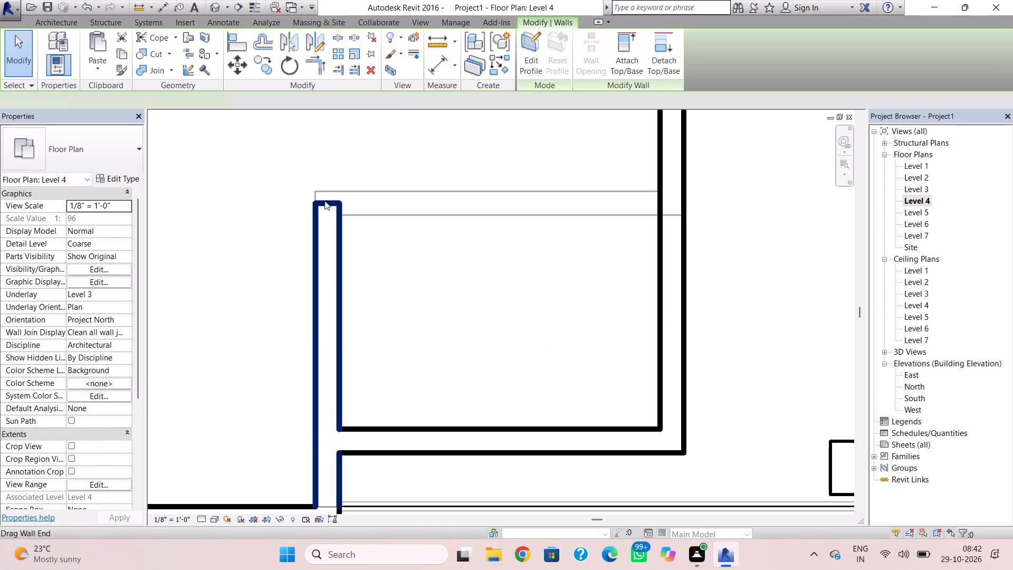
scroll(326, 204, "up", 2)
left_click_drag(327, 203, 327, 193)
left_click(332, 169)
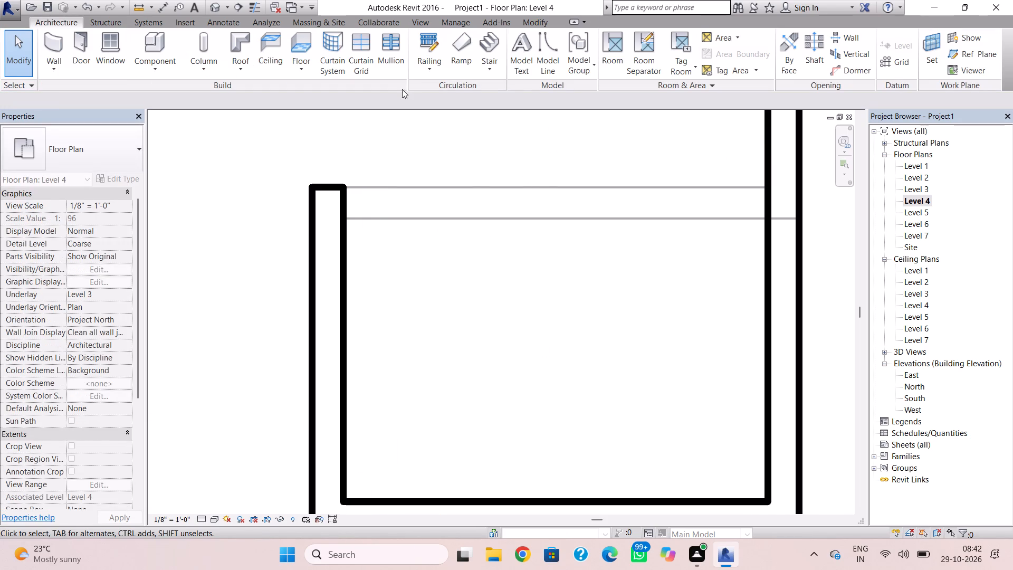
In the Level 4 plan, draw a Generic - 8" wall from the north end of the recess's west wall west to the building's west wall.
left_click(211, 6)
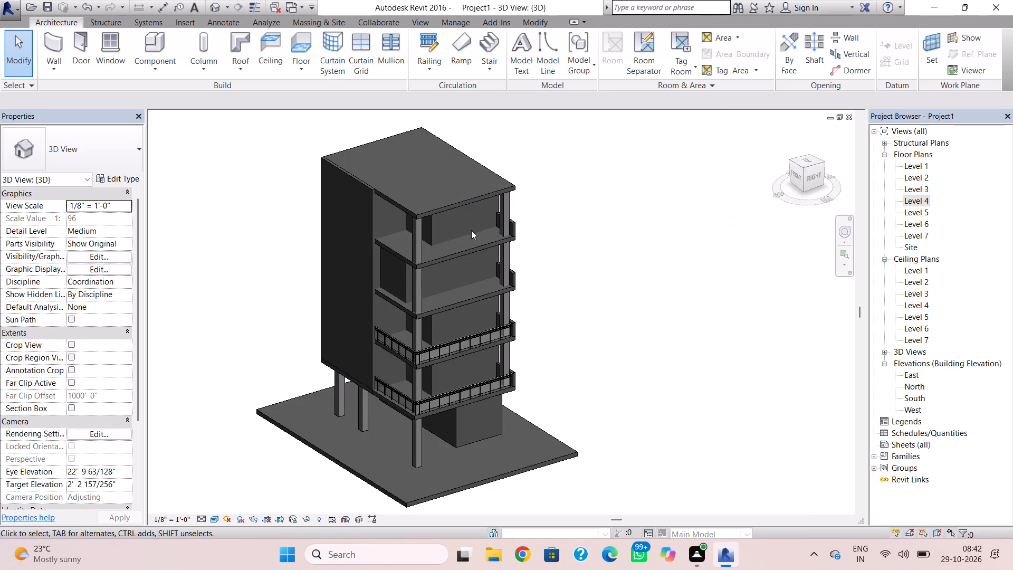
double_click(912, 198)
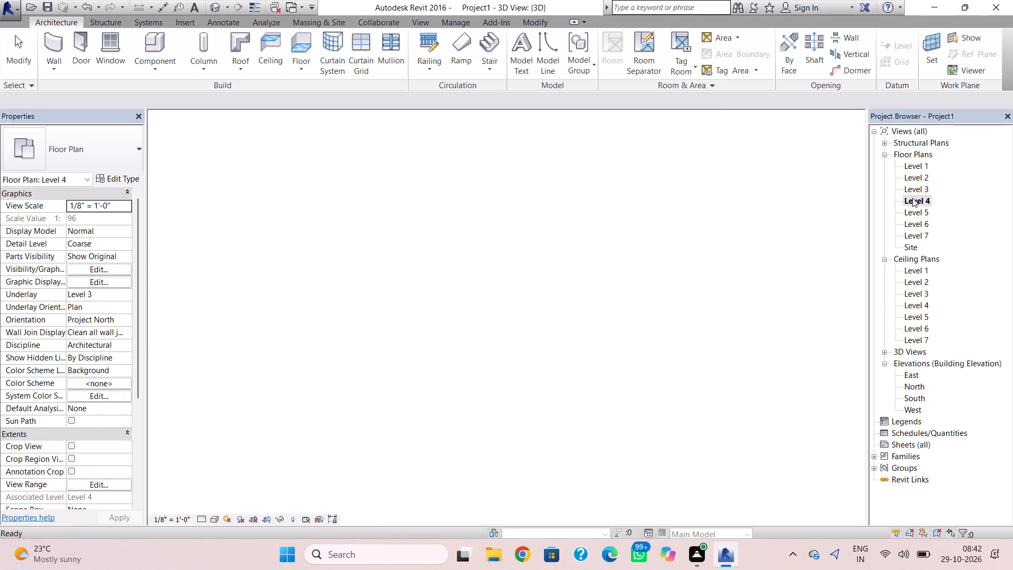
scroll(481, 192, "down", 7)
middle_click_drag(475, 198, 476, 234)
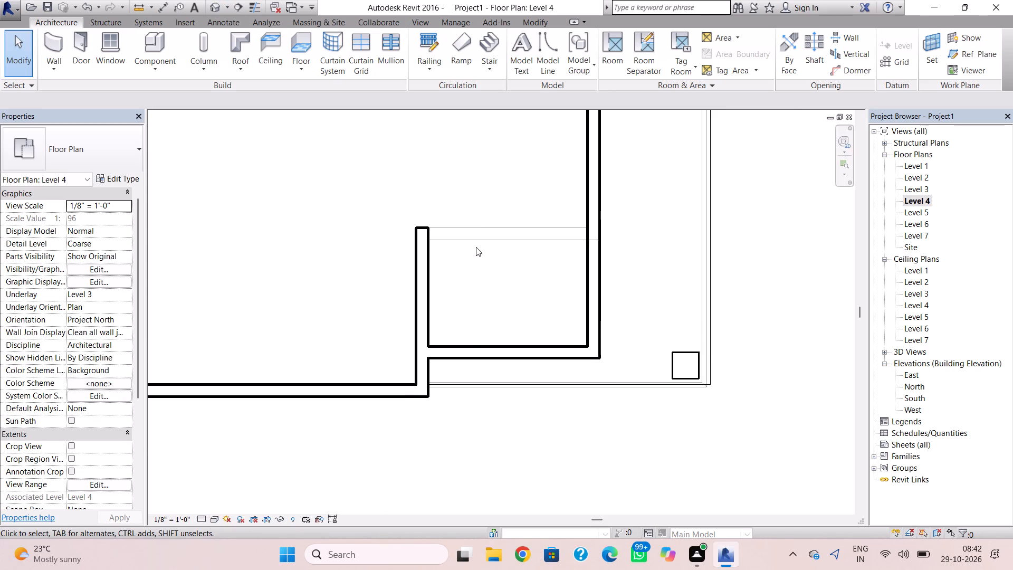
scroll(476, 247, "down", 2)
middle_click_drag(478, 278, 481, 297)
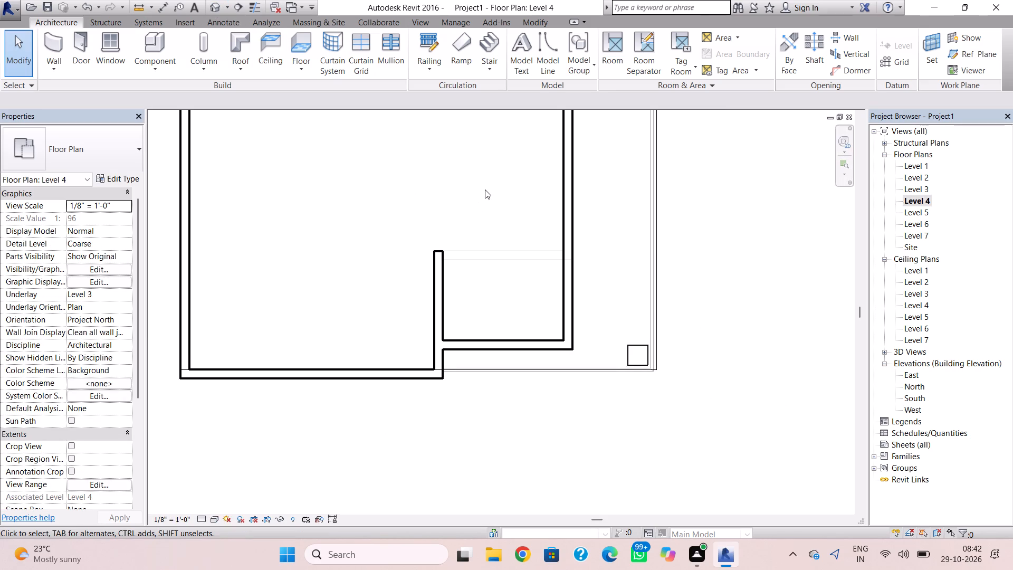
left_click(57, 43)
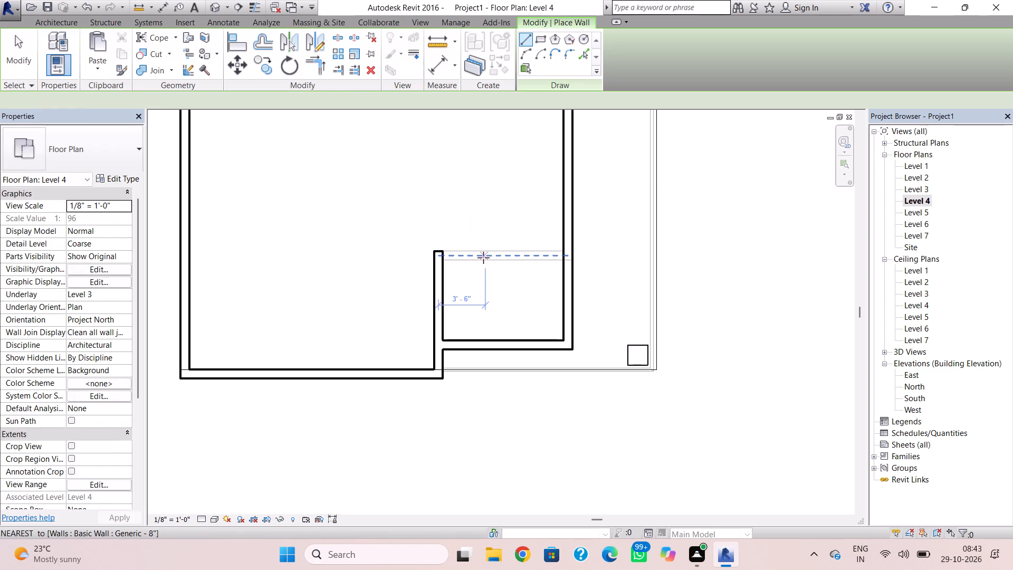
left_click(433, 249)
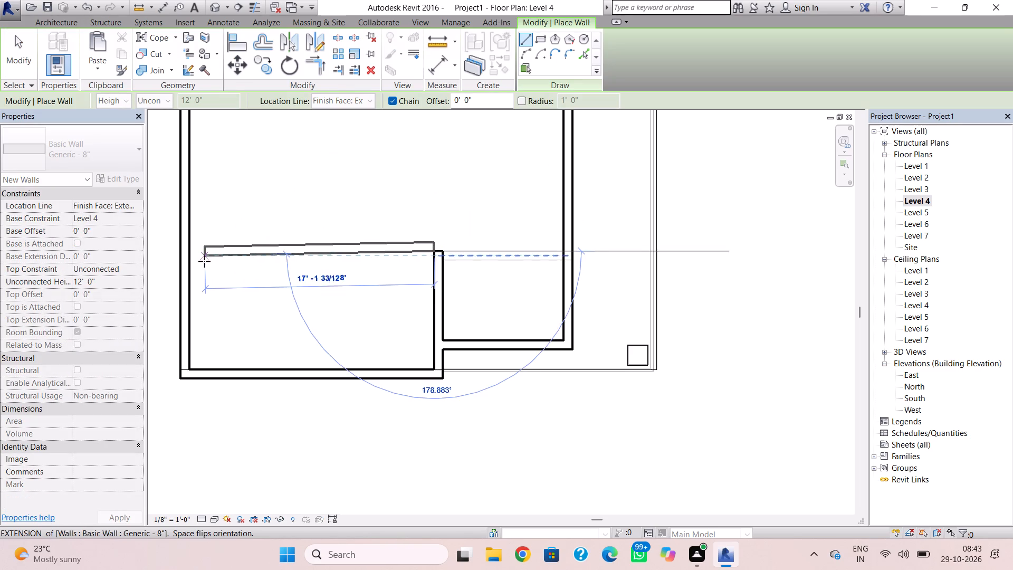
left_click_drag(188, 253, 175, 253)
right_click(188, 253)
right_click(188, 253)
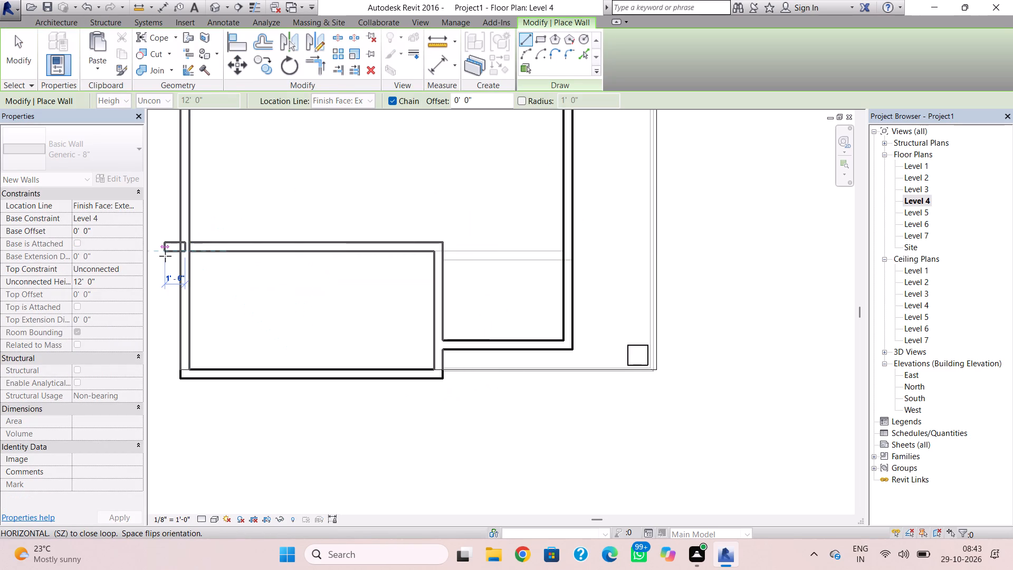
key("Escape")
Draw a Generic - 8" partition about 15'-9" long from that wall's east end north to the building's north wall.
scroll(421, 254, "down", 2)
middle_click_drag(419, 282, 414, 343)
left_click(431, 308)
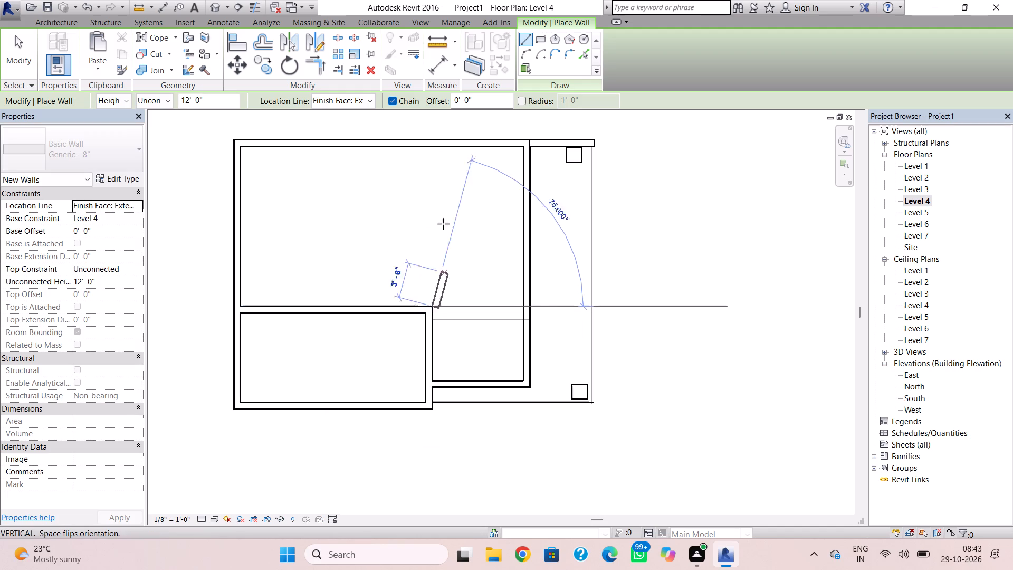
key("space")
left_click(429, 149)
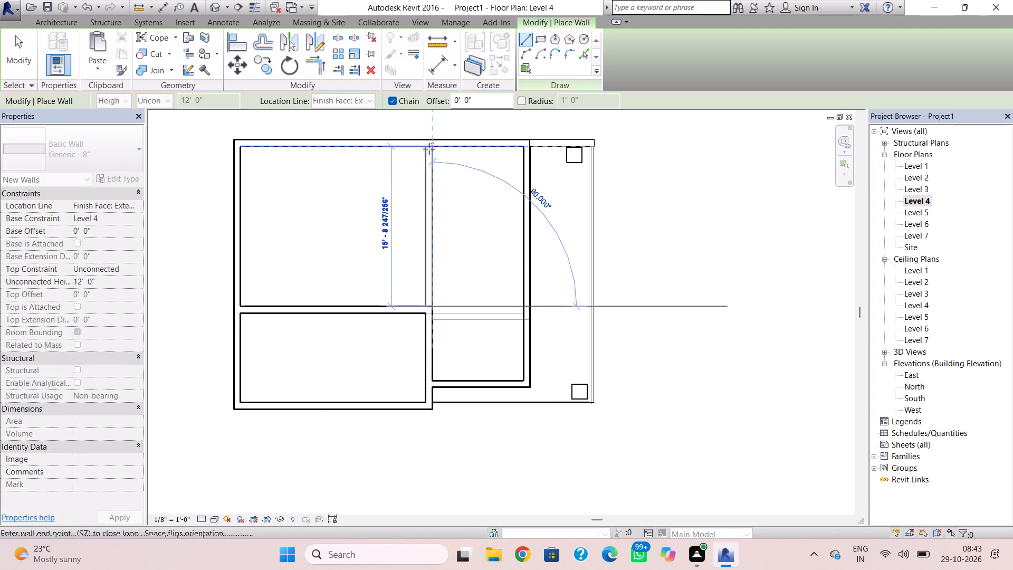
key("Escape")
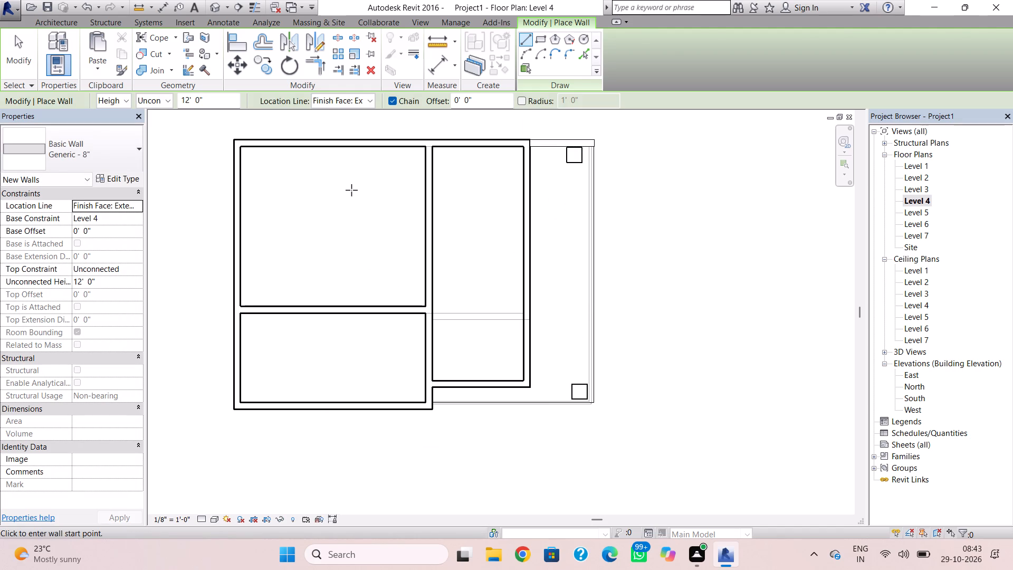
key("Escape")
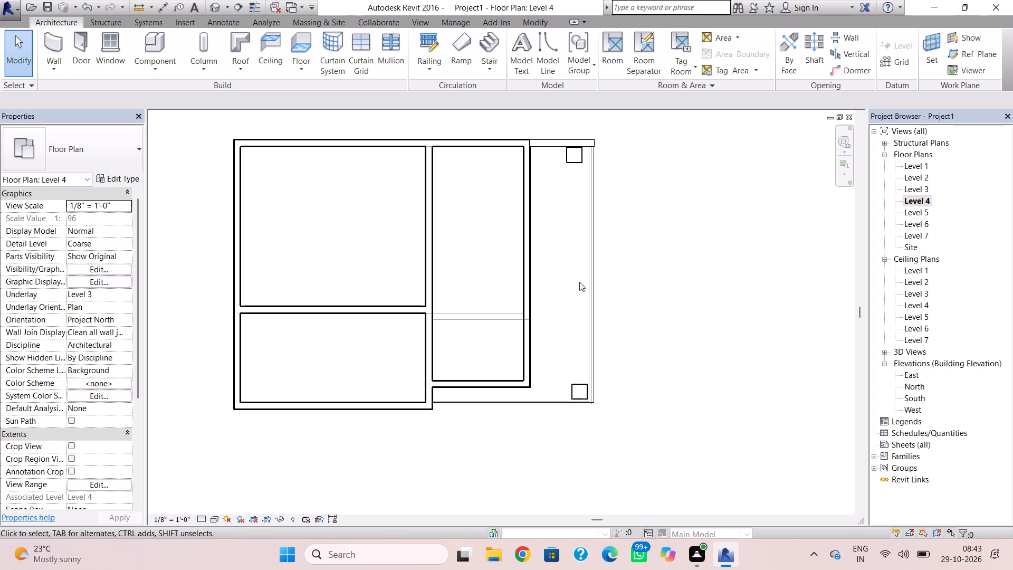
Select the 9'-8" south wall of the Level 4 recess in 3D and nudge it about 1' north in the Level 4 plan.
left_click(213, 1)
right_click_drag(415, 263, 507, 240, "shift")
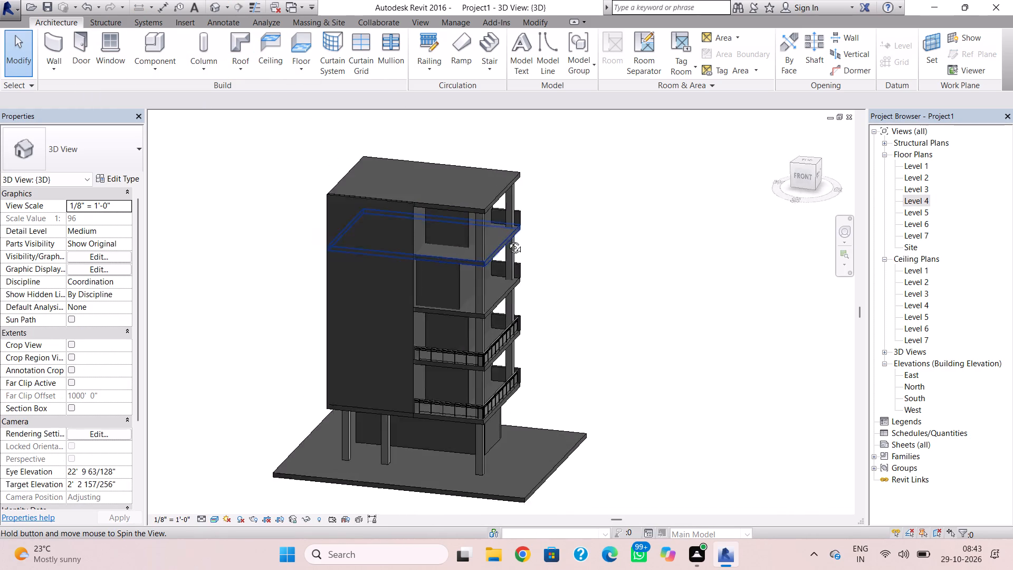
right_click_drag(507, 240, 519, 207, "shift")
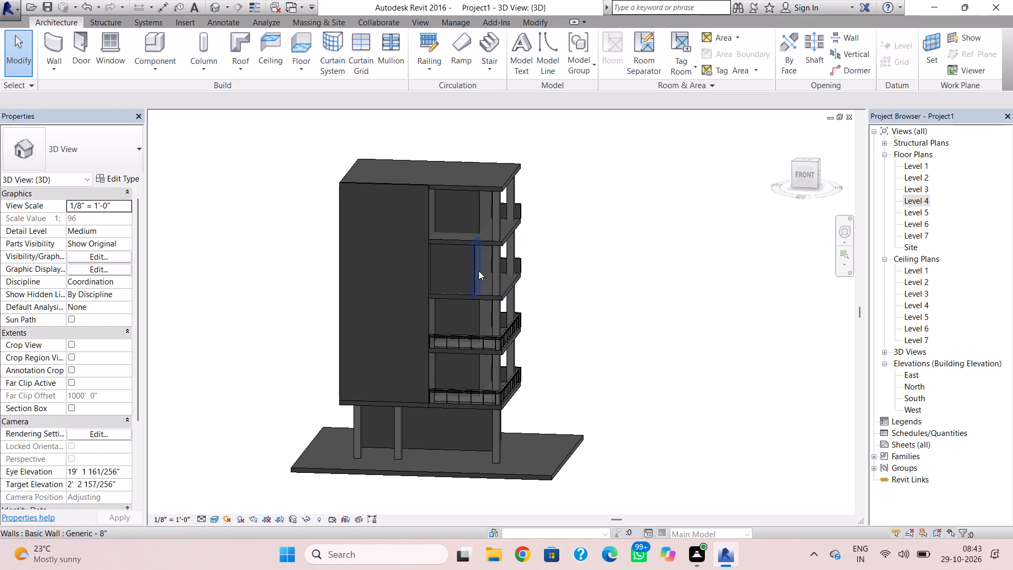
right_click_drag(479, 272, 492, 289, "shift")
scroll(488, 284, "up", 3)
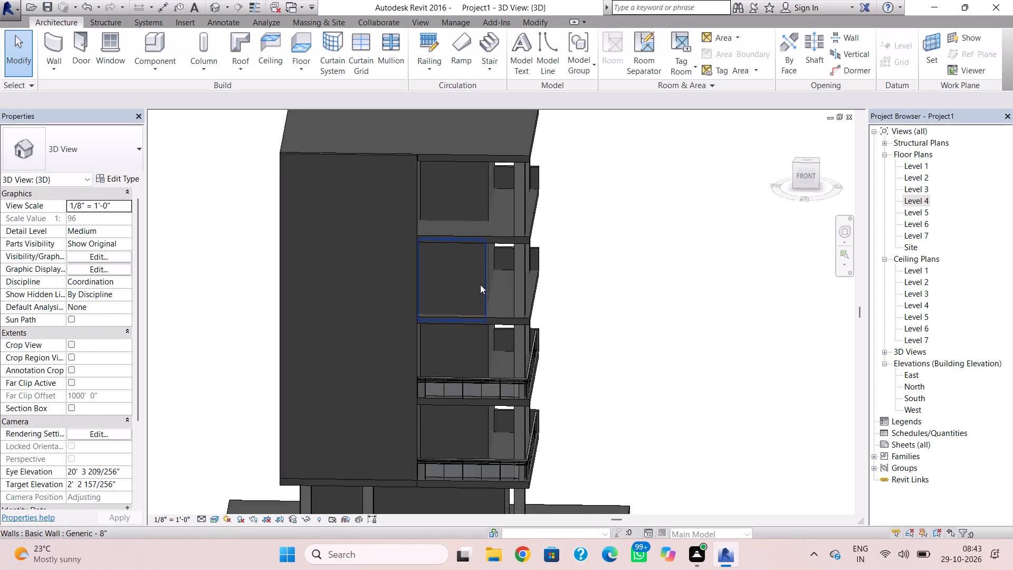
scroll(480, 284, "up", 3)
right_click_drag(481, 283, 489, 277, "shift")
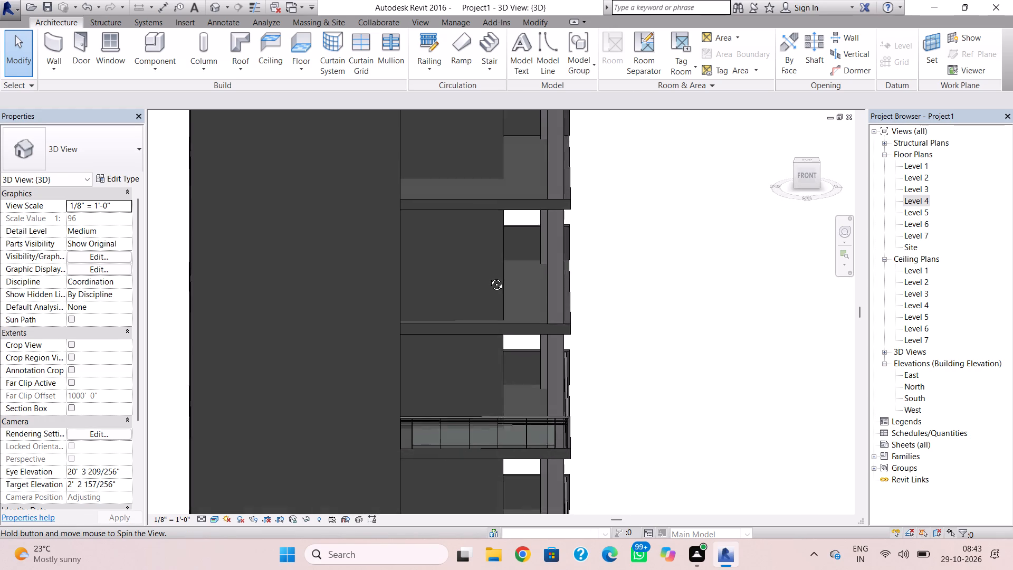
right_click_drag(489, 277, 478, 346, "shift")
left_click(481, 360)
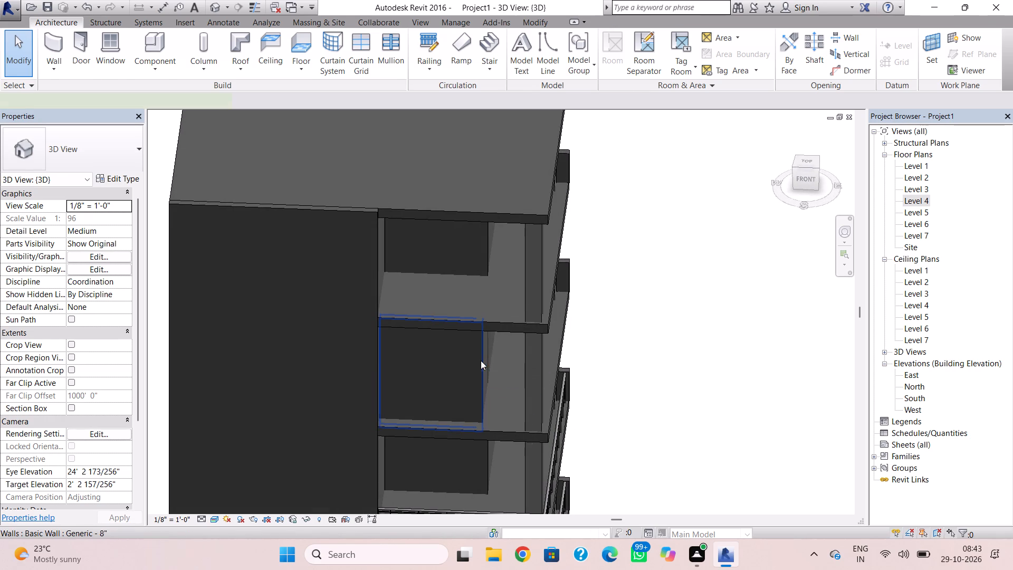
double_click(914, 202)
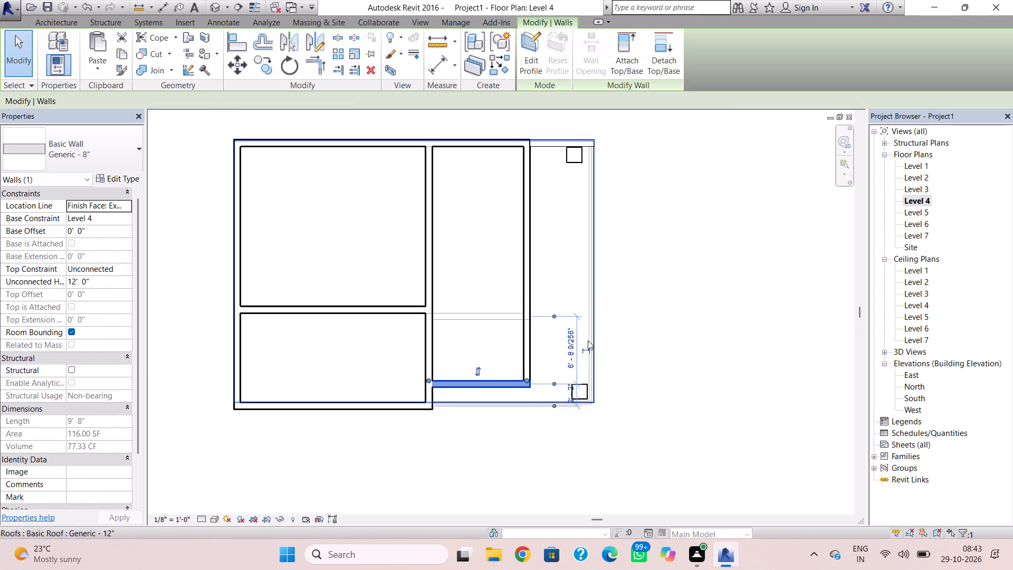
key("Up")
key("Up")
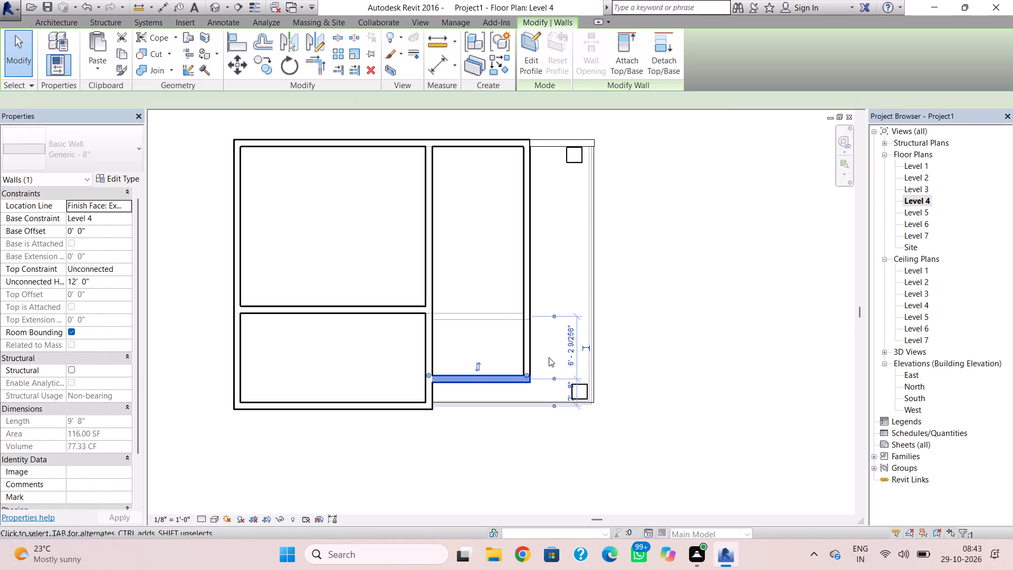
key("Up")
key("Up")
left_click(690, 305)
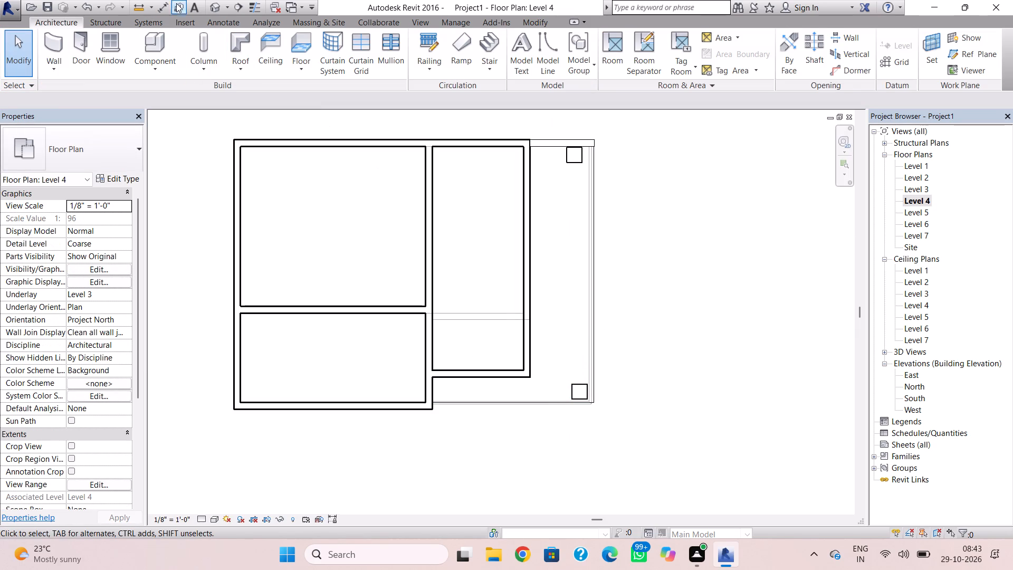
In the 3D view, copy the Level 5 Generic - 12" roof slab and paste it aligned to Level 7.
left_click(211, 6)
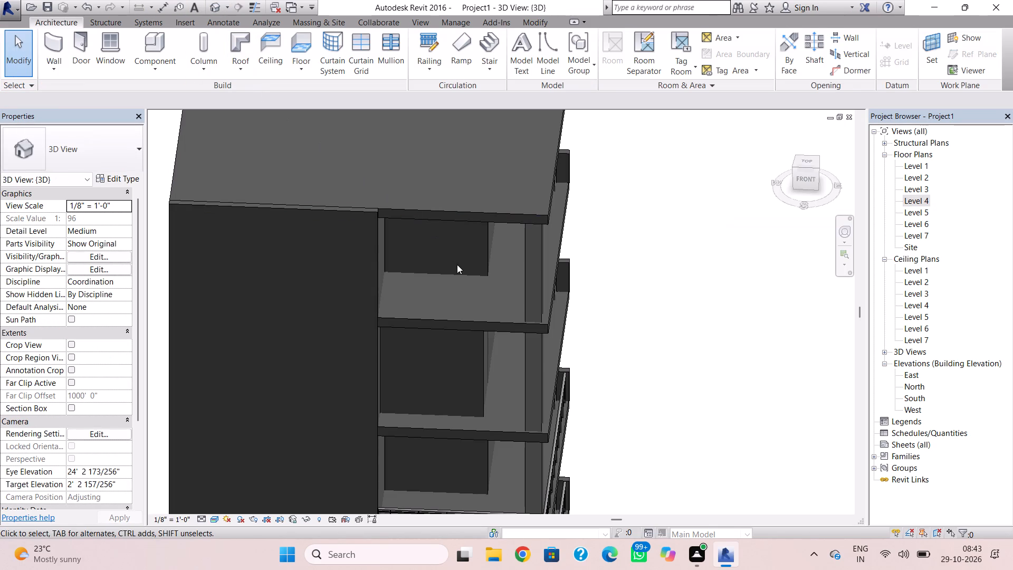
scroll(457, 281, "down", 2)
middle_click_drag(462, 281, 485, 245)
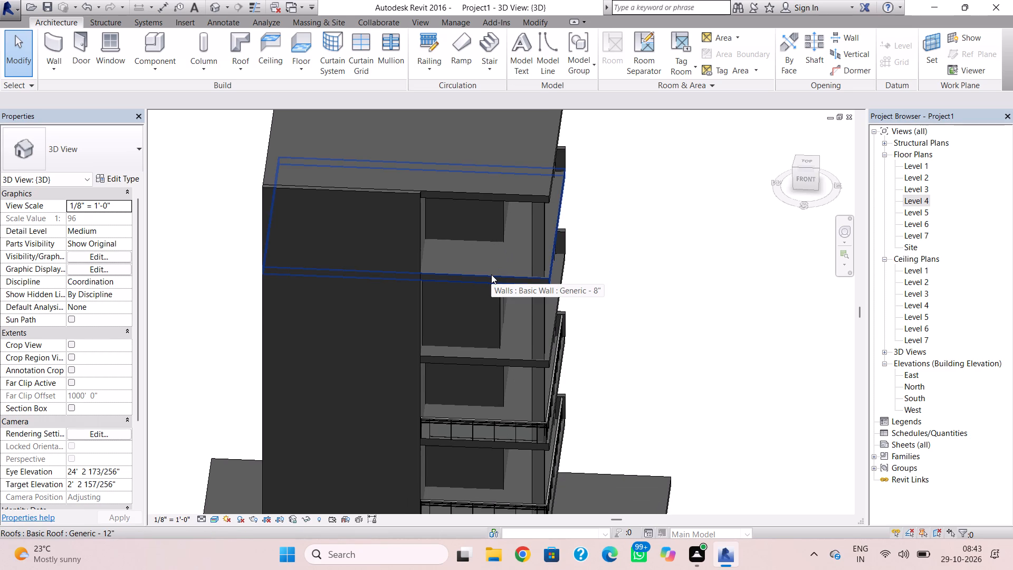
scroll(544, 250, "down", 1)
middle_click_drag(541, 248, 562, 189)
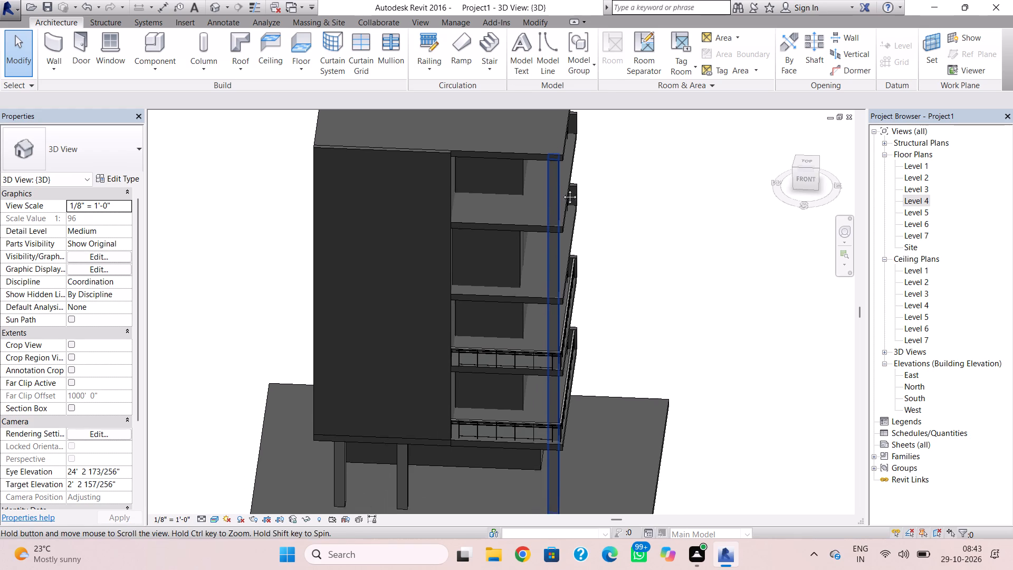
middle_click_drag(562, 189, 566, 180)
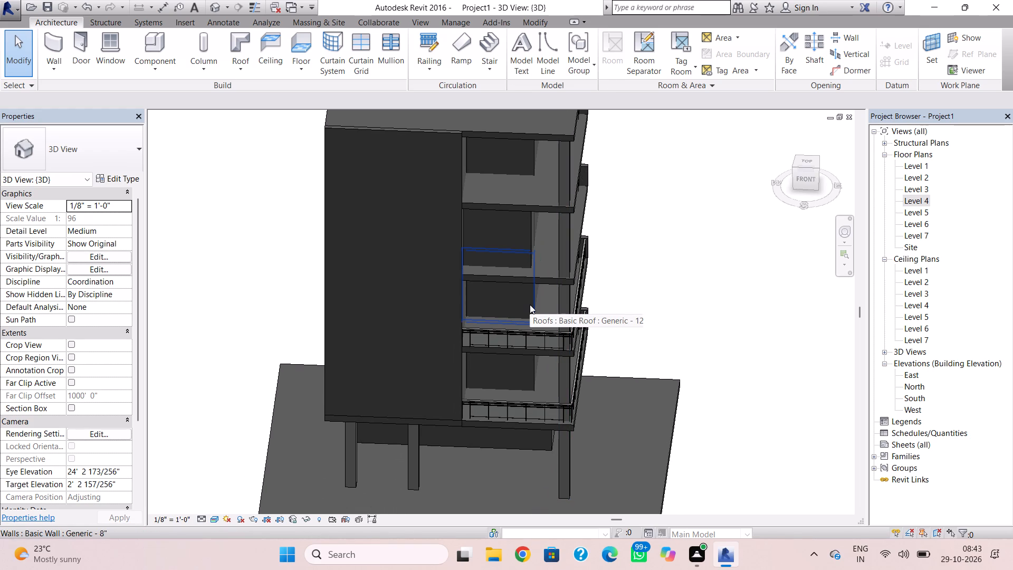
scroll(618, 278, "down", 1)
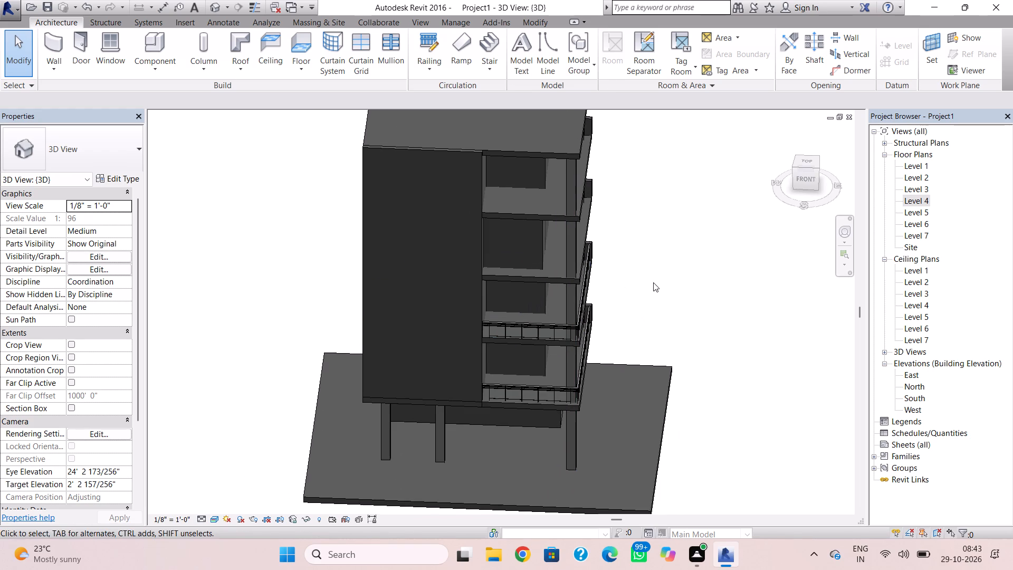
middle_click_drag(653, 282, 631, 353)
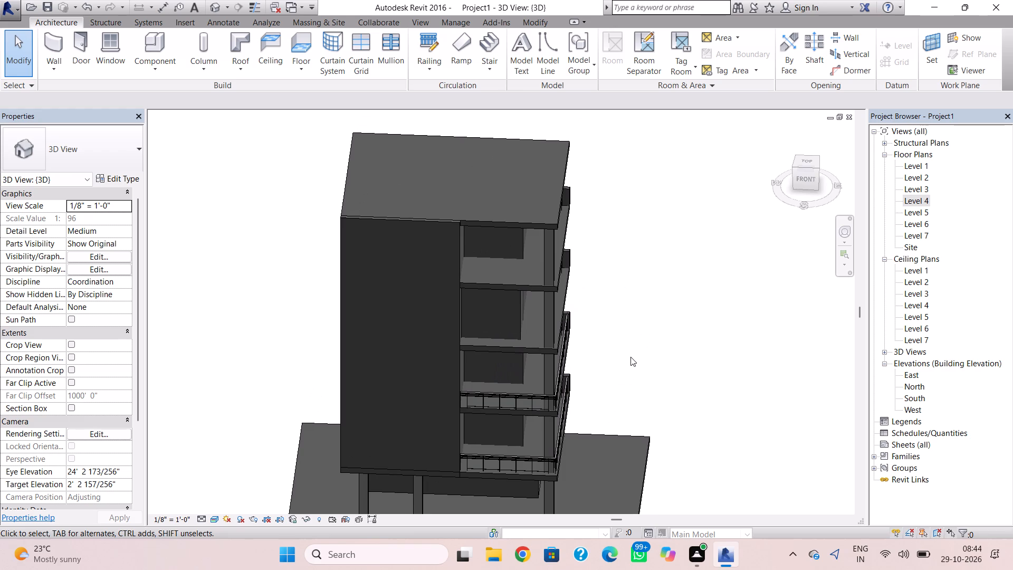
left_click(532, 282)
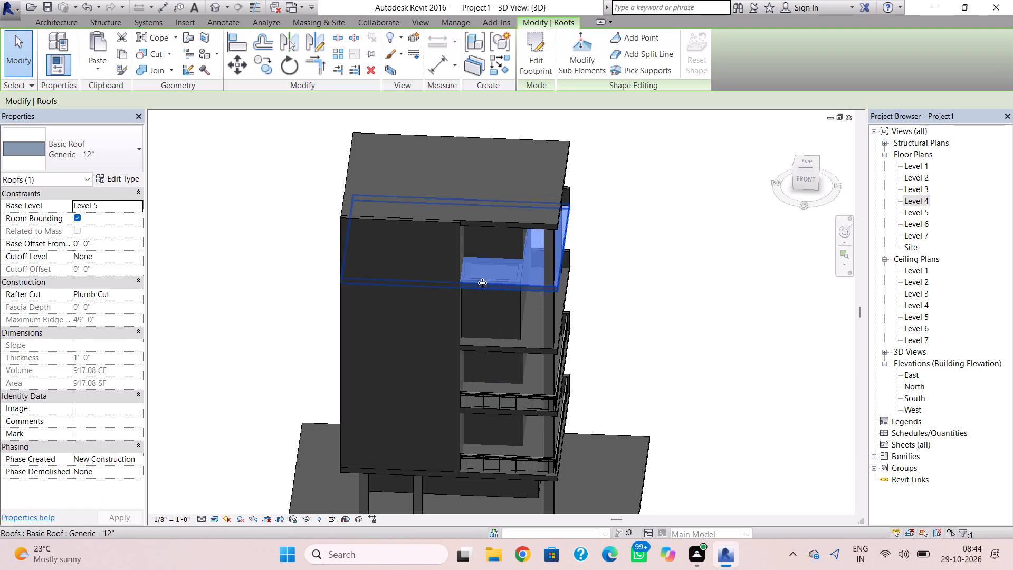
left_click(117, 57)
left_click(107, 64)
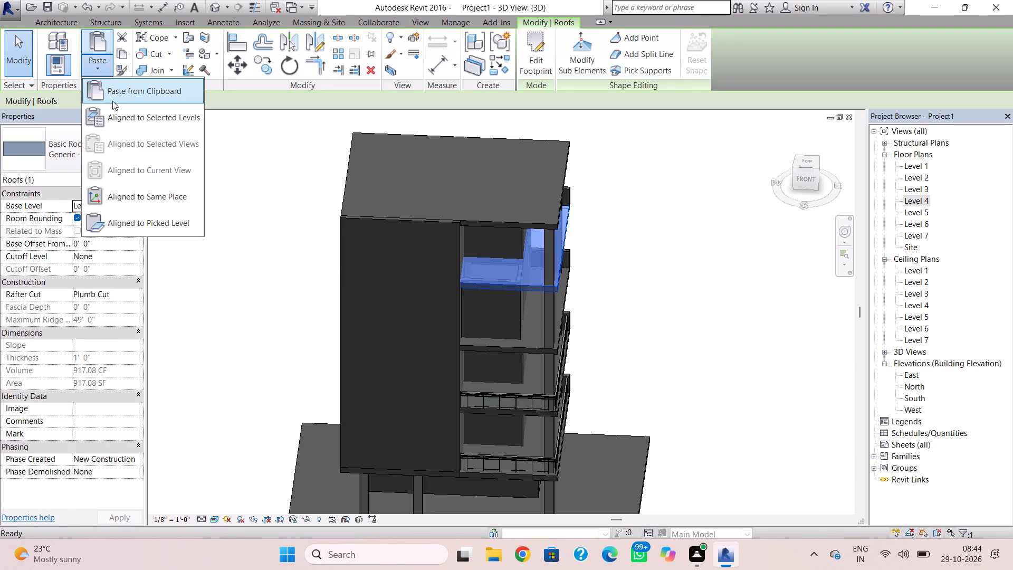
left_click(114, 109)
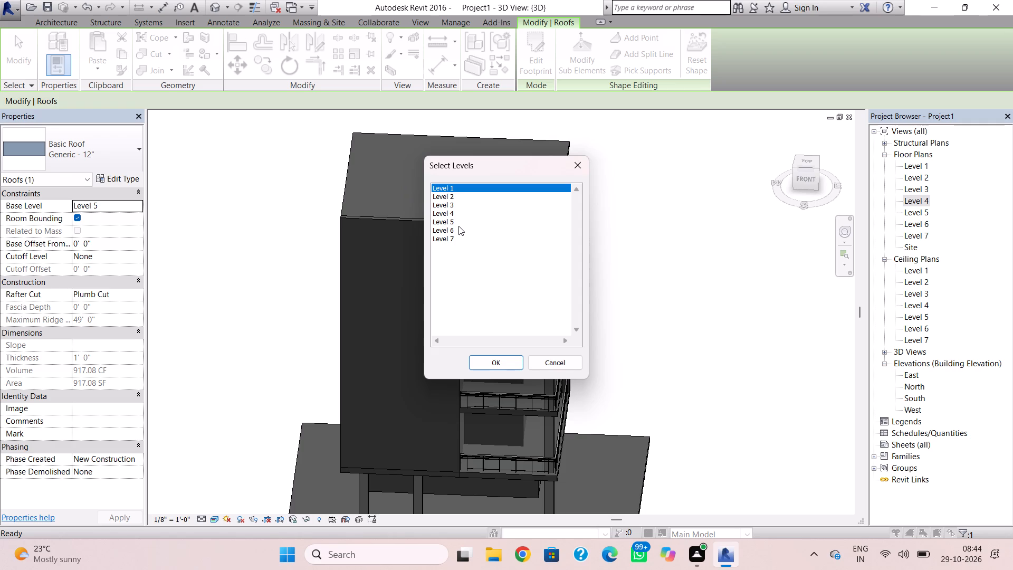
left_click(459, 226)
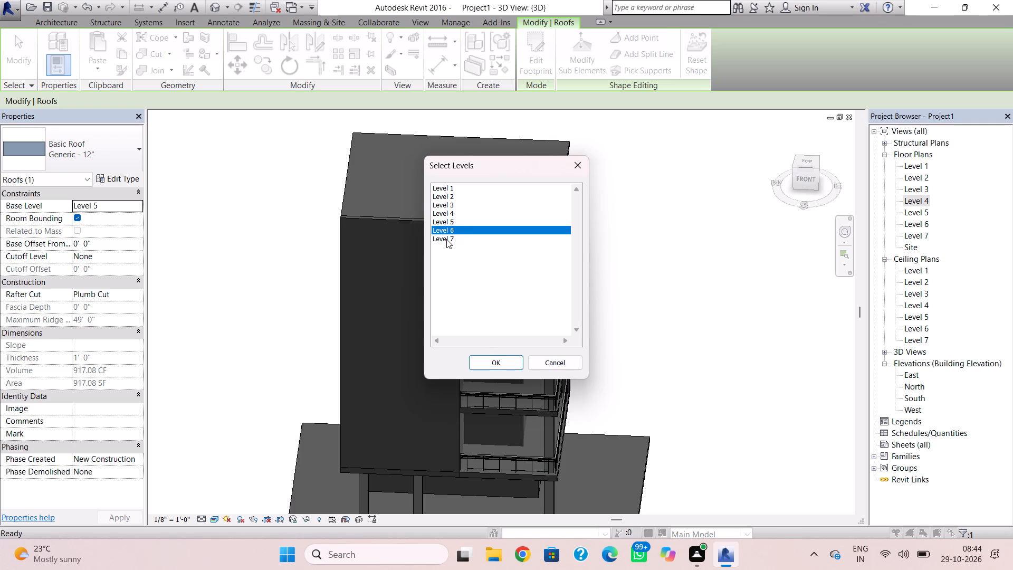
left_click(446, 238)
left_click(486, 358)
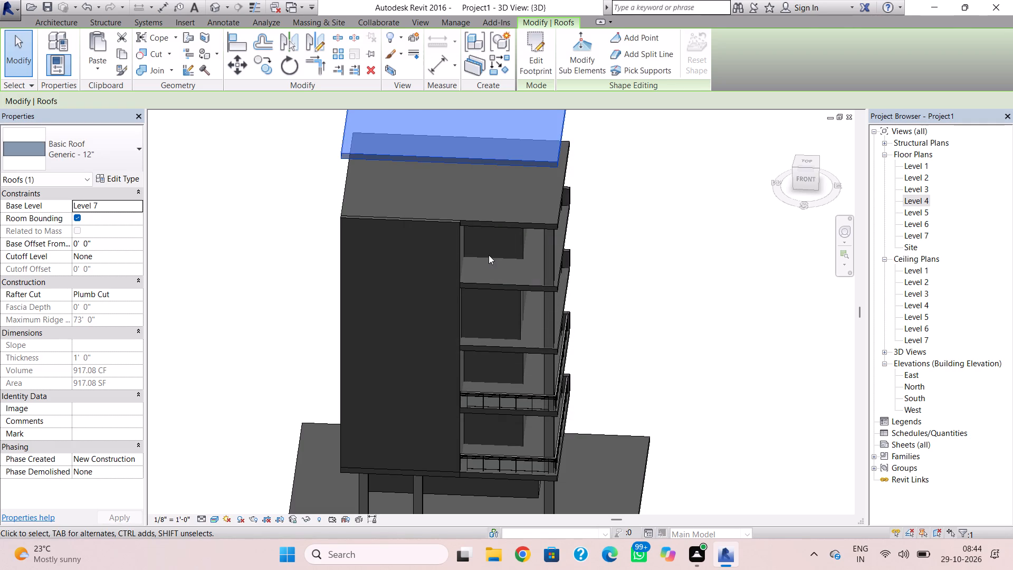
key("Escape")
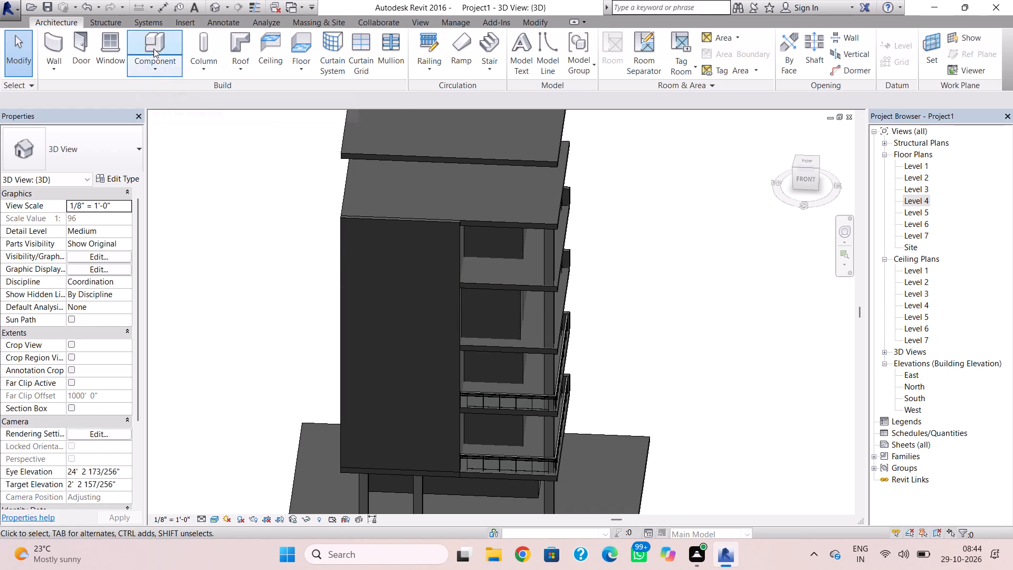
In the Level 4 plan, place an 18" x 18" architectural column up to Level 5, just south of the recess south wall's east end.
left_click(196, 65)
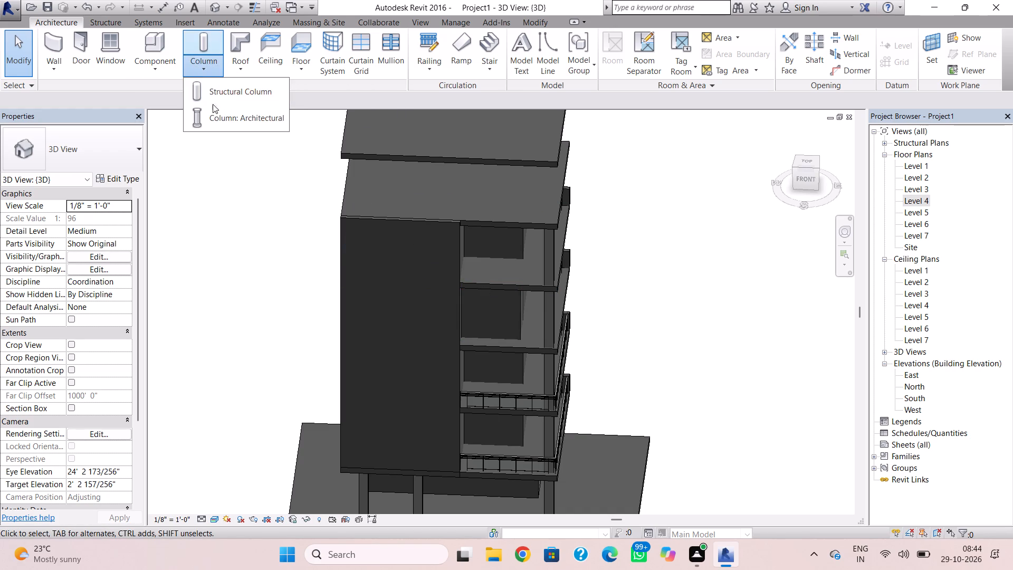
left_click(216, 110)
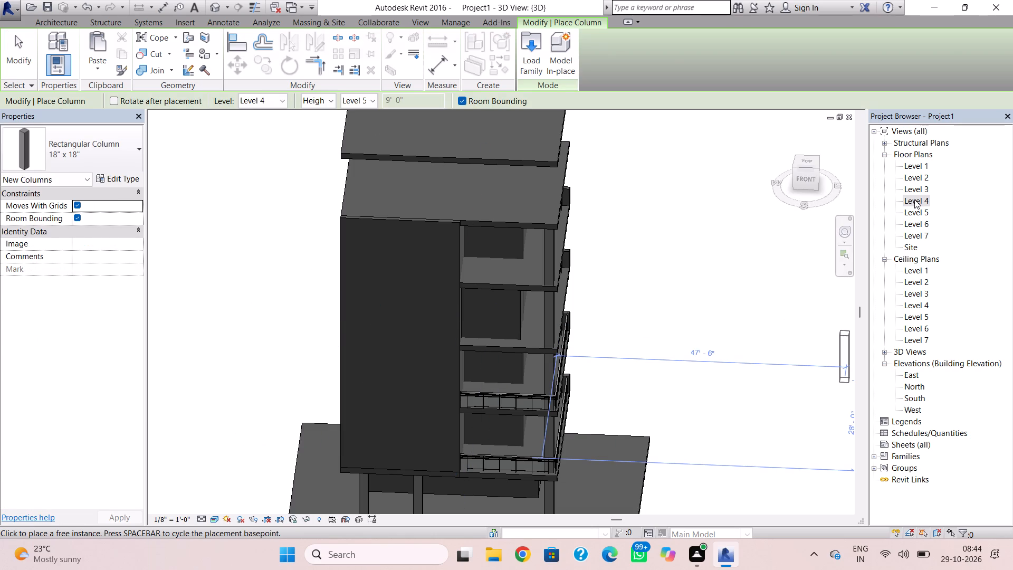
left_click(914, 199)
left_click(915, 199)
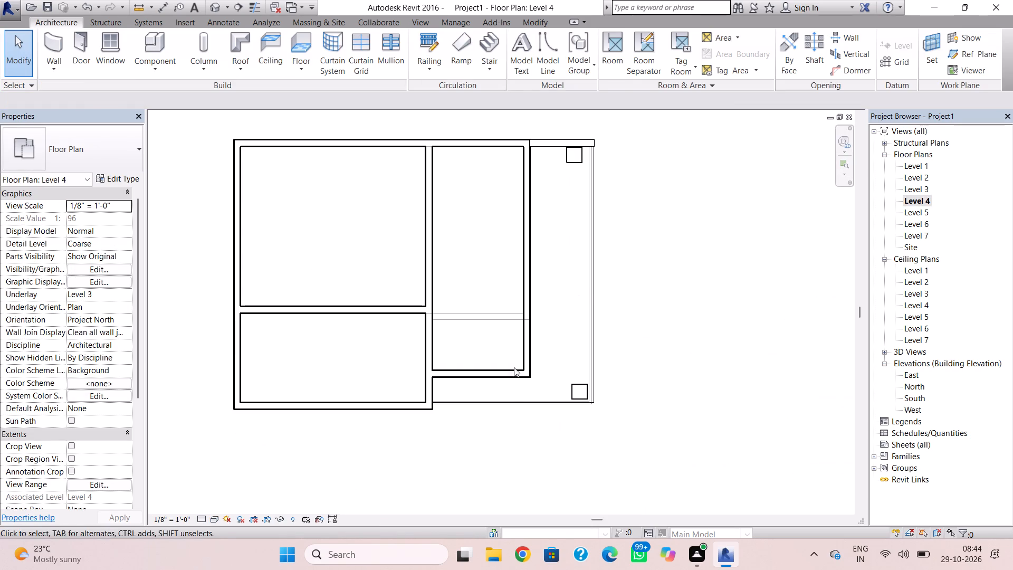
scroll(513, 384, "up", 3)
left_click(199, 65)
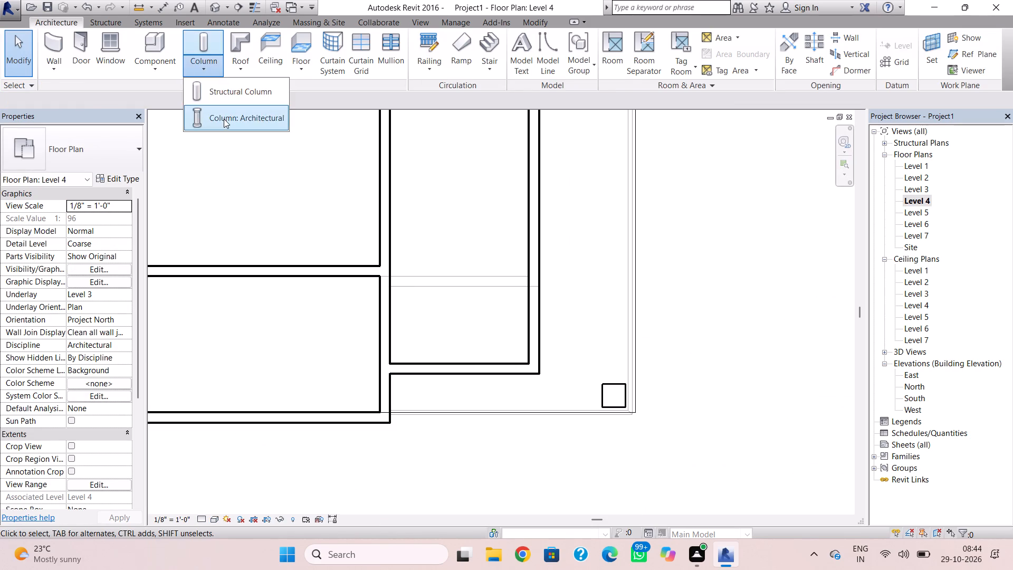
left_click(224, 119)
scroll(520, 386, "up", 3)
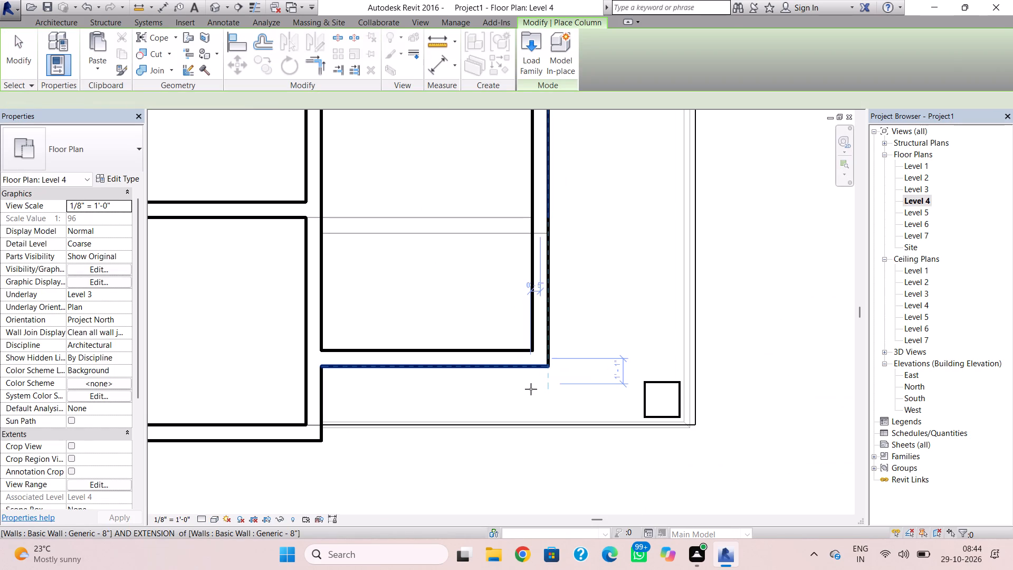
left_click(531, 395)
key("Escape")
key("Escape")
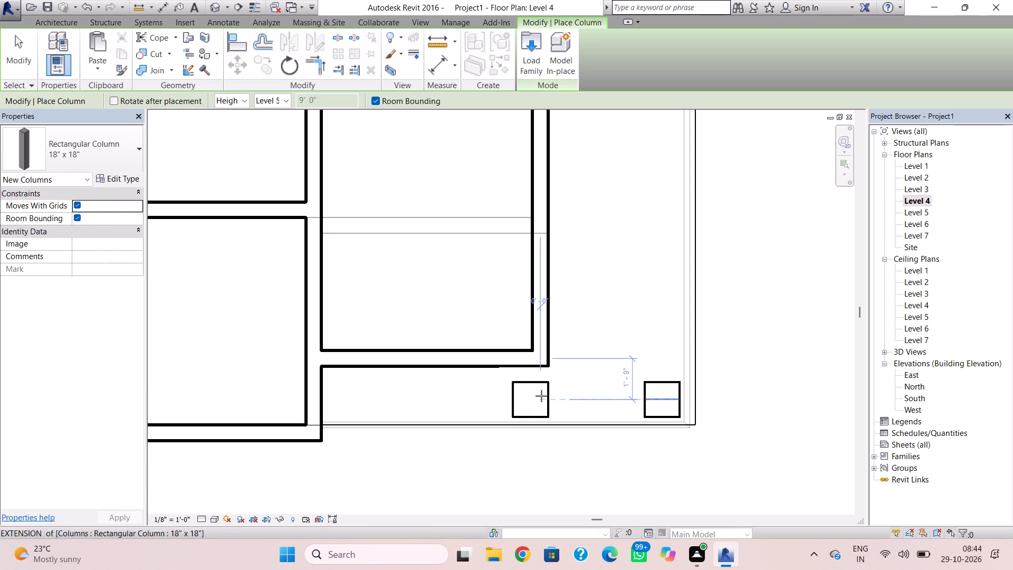
Nudge that column north against the wall's south face, keeping its east side in line with the east wall's outer face.
left_click(545, 393)
key("Up")
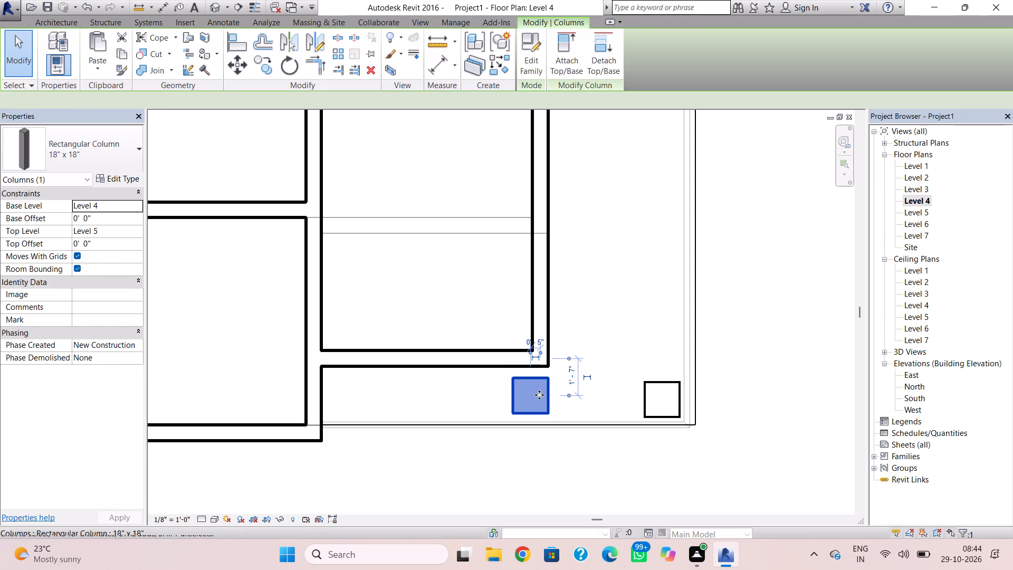
key("Up")
key("Right")
key("Up")
key("Up")
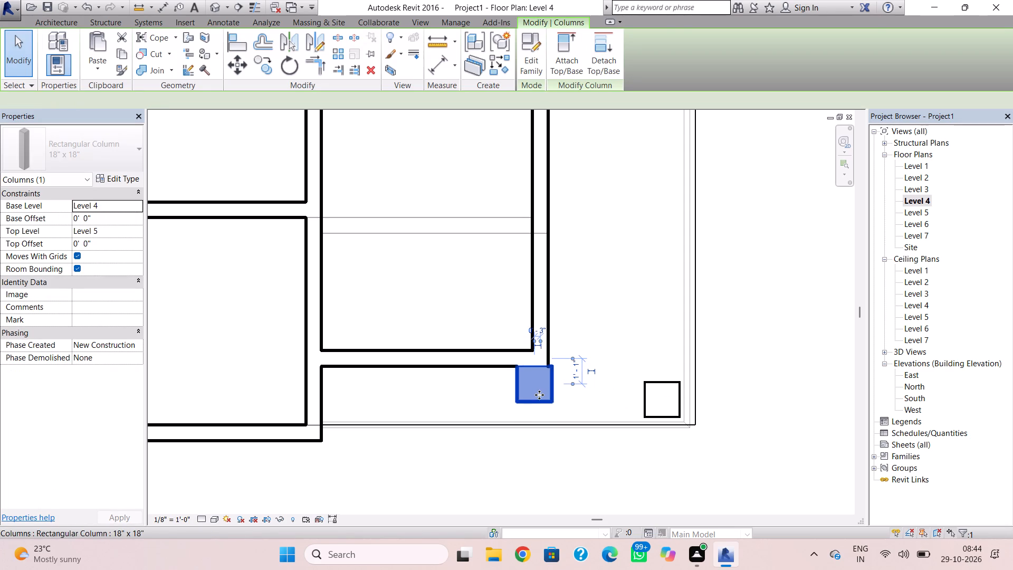
key("Left")
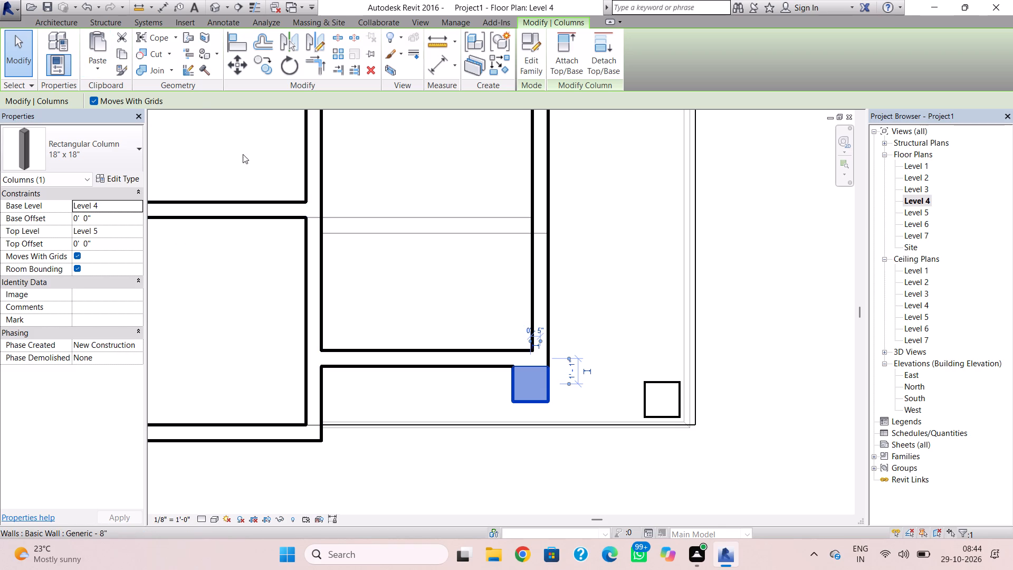
key("Escape")
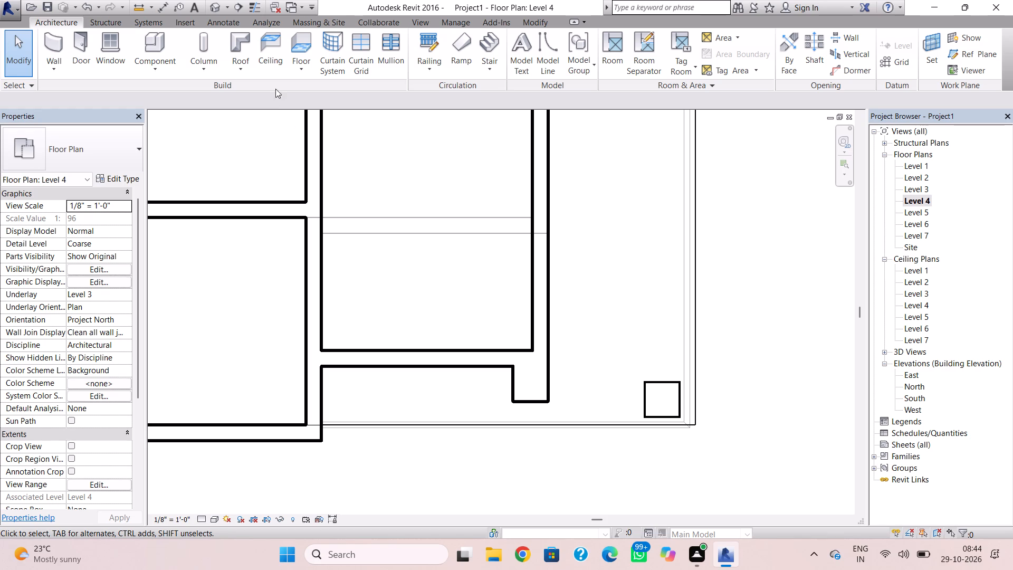
Place a second 18" x 18" architectural column at the same wall's west end and nudge it north against the wall's south face.
left_click(209, 70)
left_click(211, 120)
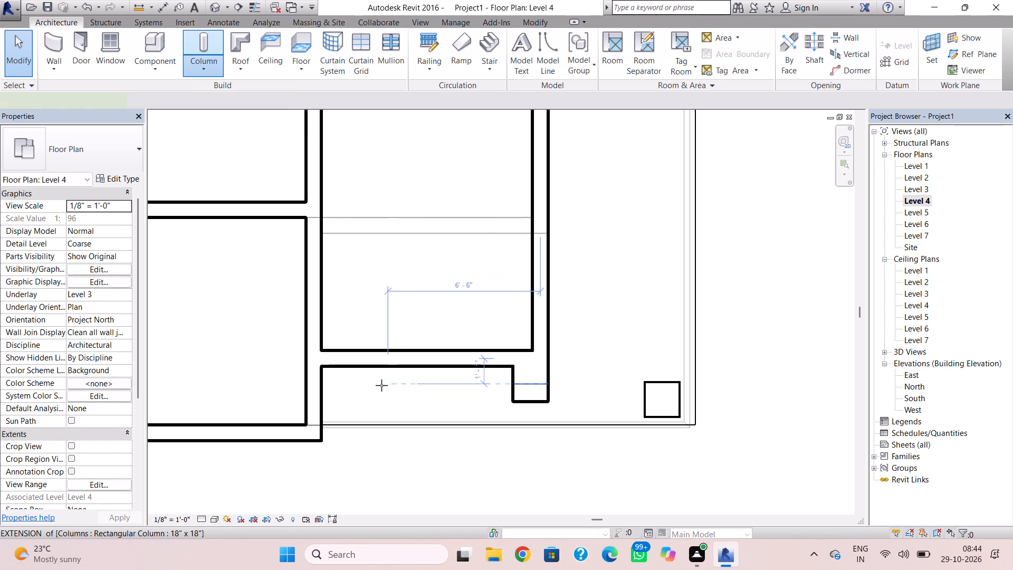
scroll(334, 387, "up", 1)
left_click(336, 395)
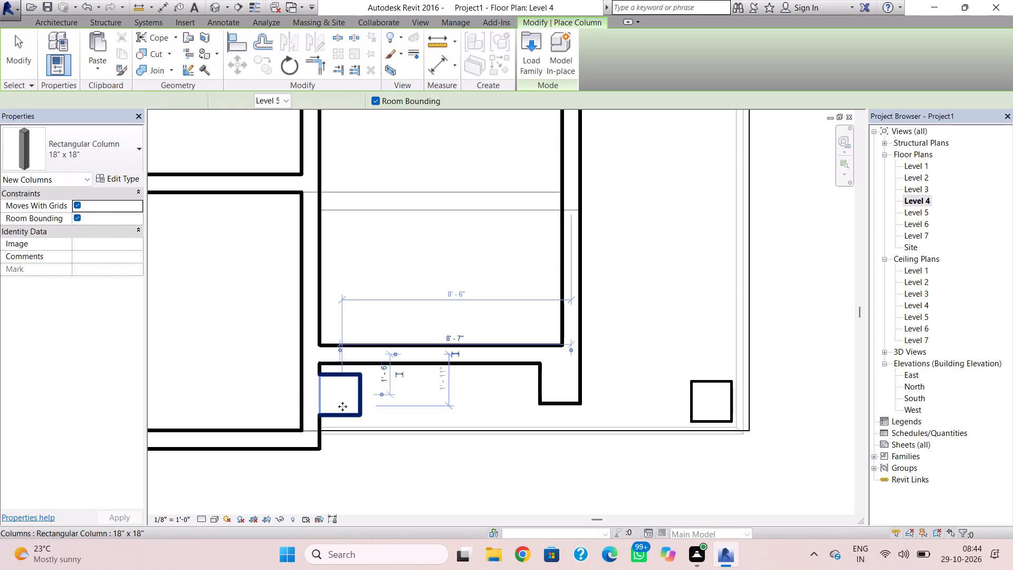
key("Escape")
key("Escape")
left_click(356, 396)
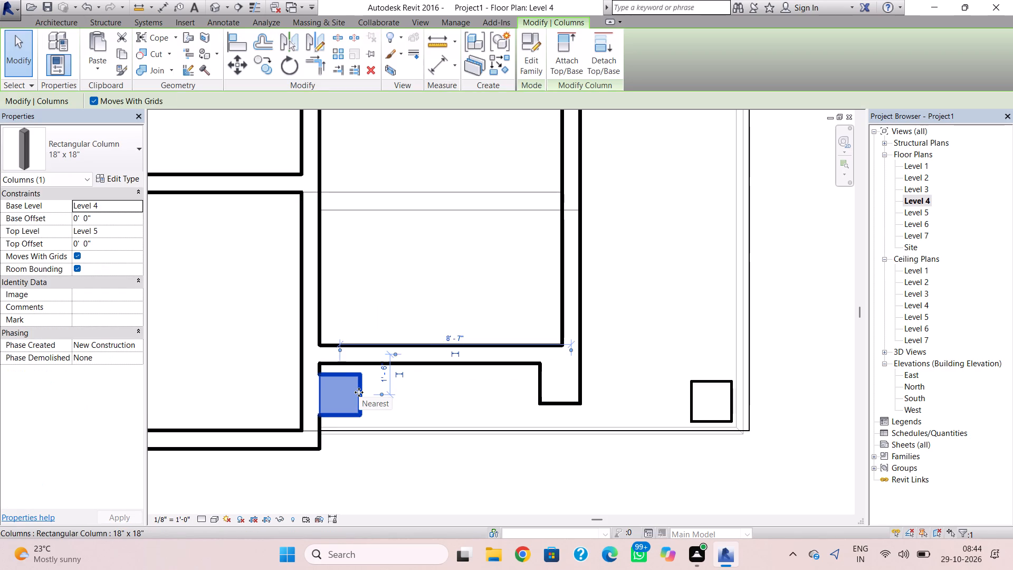
key("Up")
key("Up")
key("Up")
key("Up")
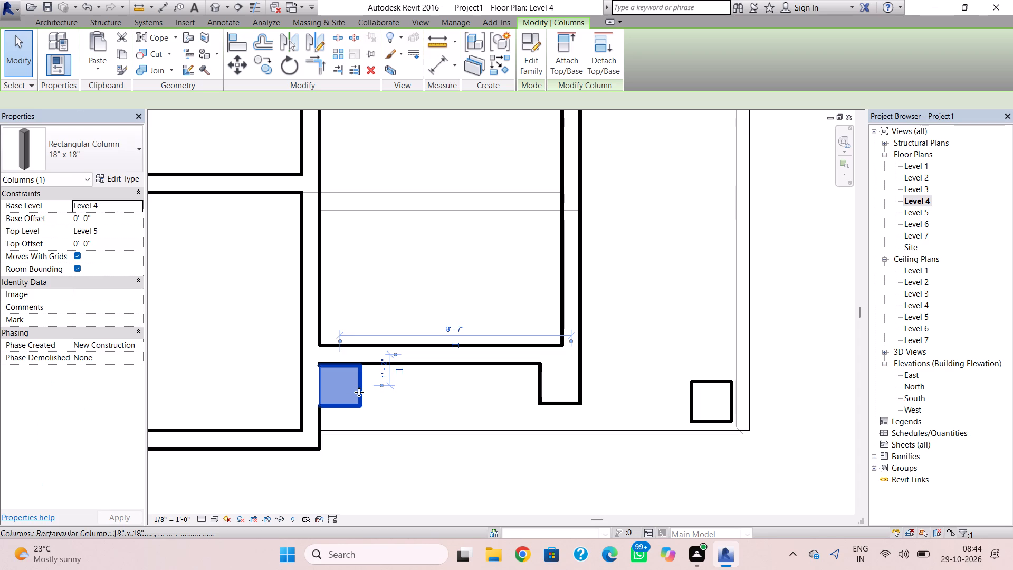
key("Up")
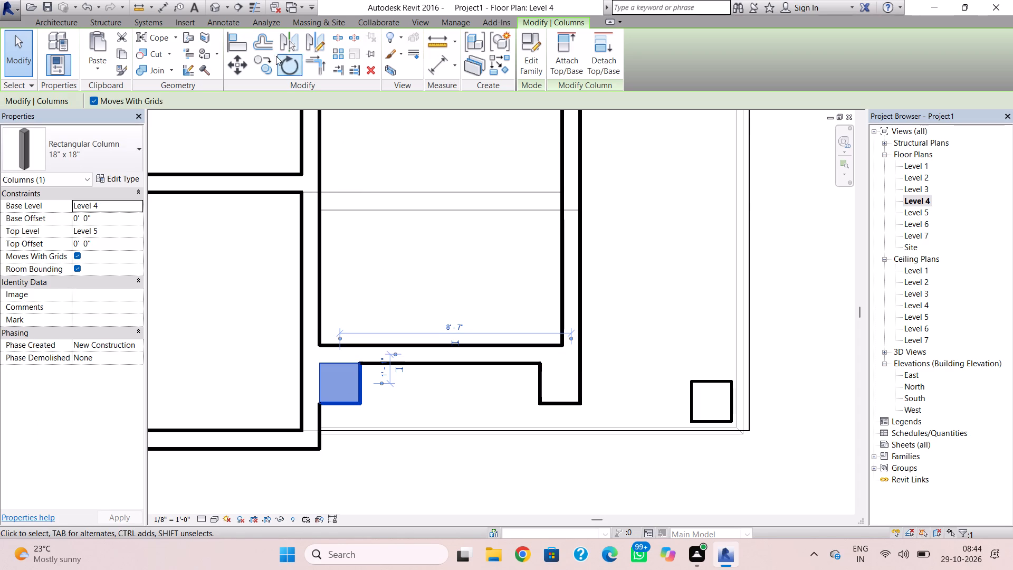
Save the project in Documents under the file name TREVIT INTERNSHIP 27.
left_click(210, 6)
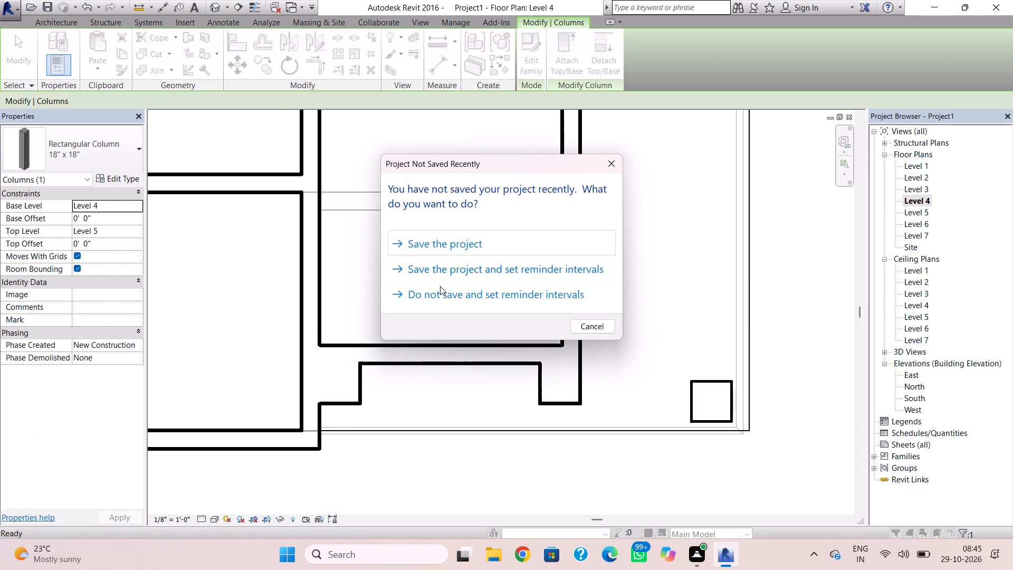
left_click(465, 235)
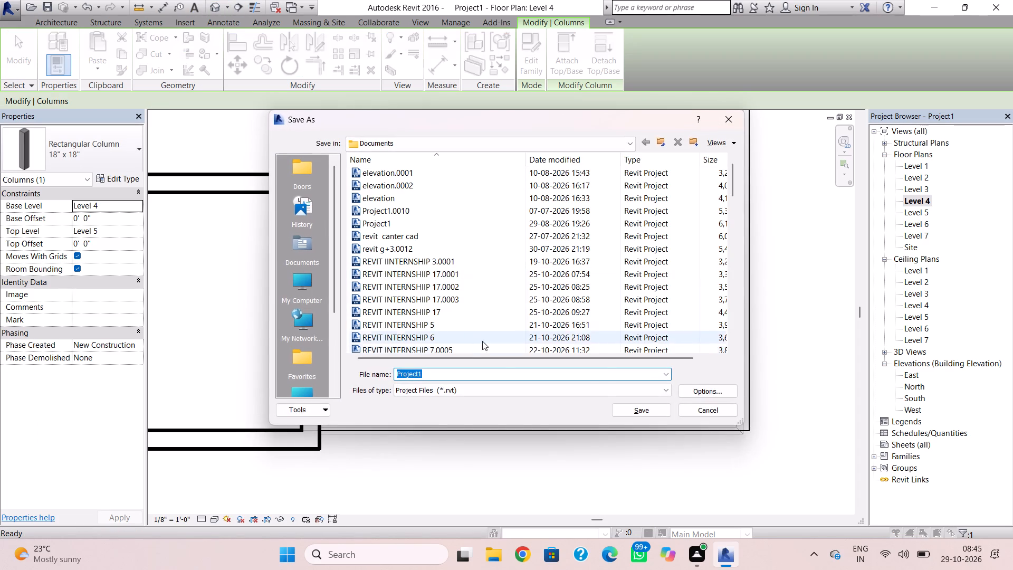
key("BackSpace")
key("t")
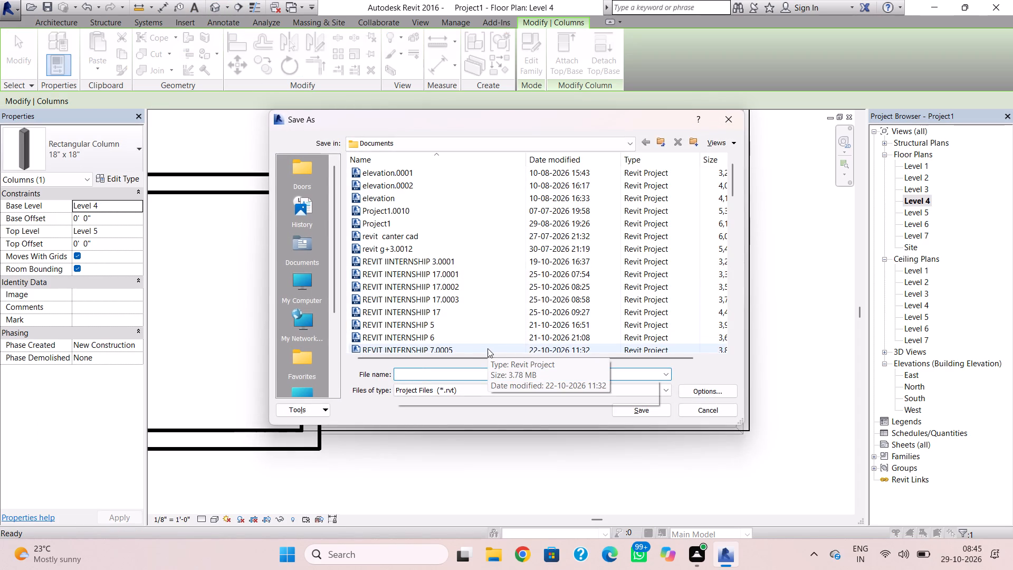
key("BackSpace")
type("REVIT INTERNSHIP 2")
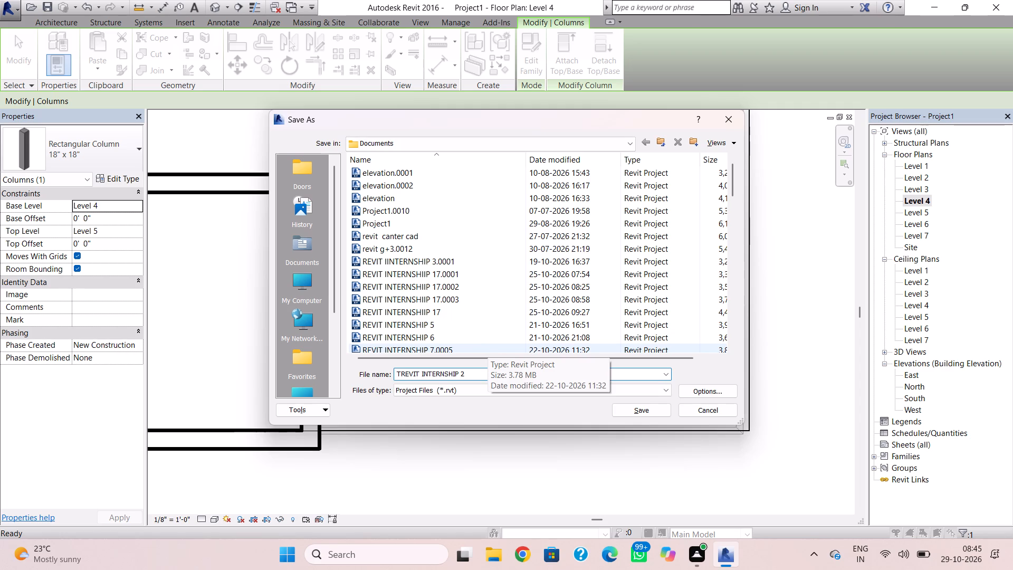
key("7")
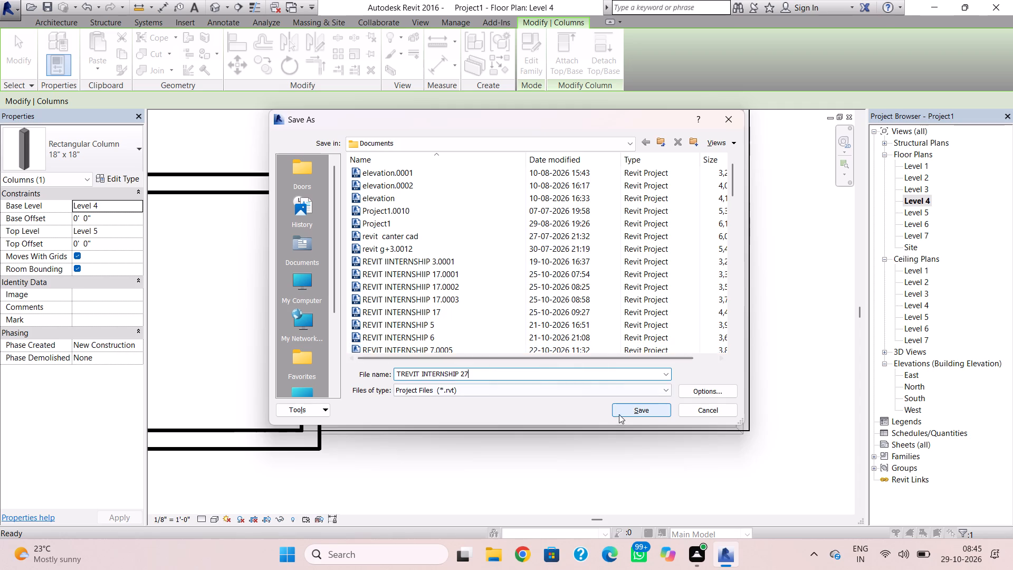
left_click(622, 415)
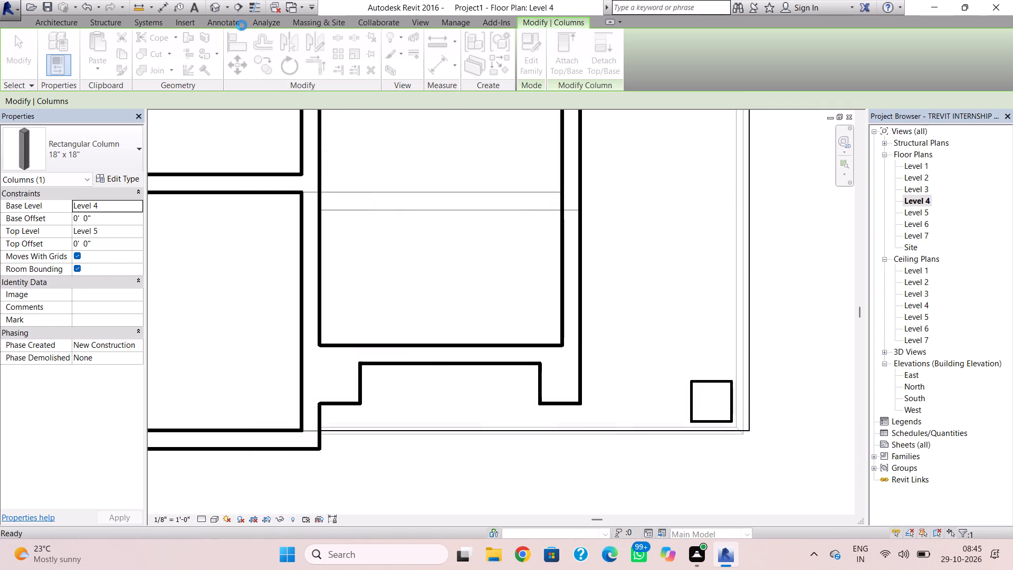
In the default 3D view, nudge the Level 4 recess's west 18" x 18" column south to the slab's front edge.
left_click(215, 9)
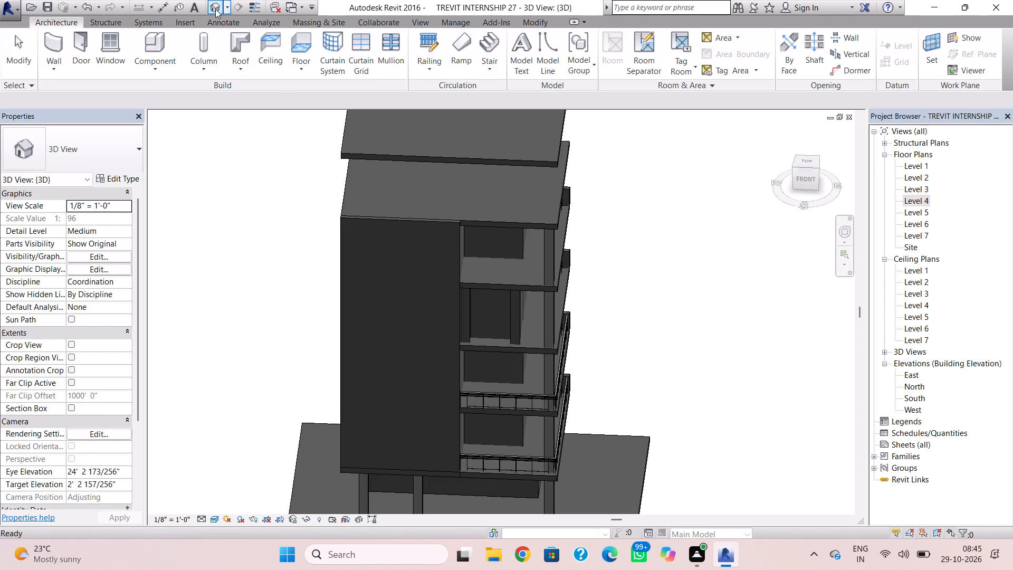
scroll(475, 327, "up", 4)
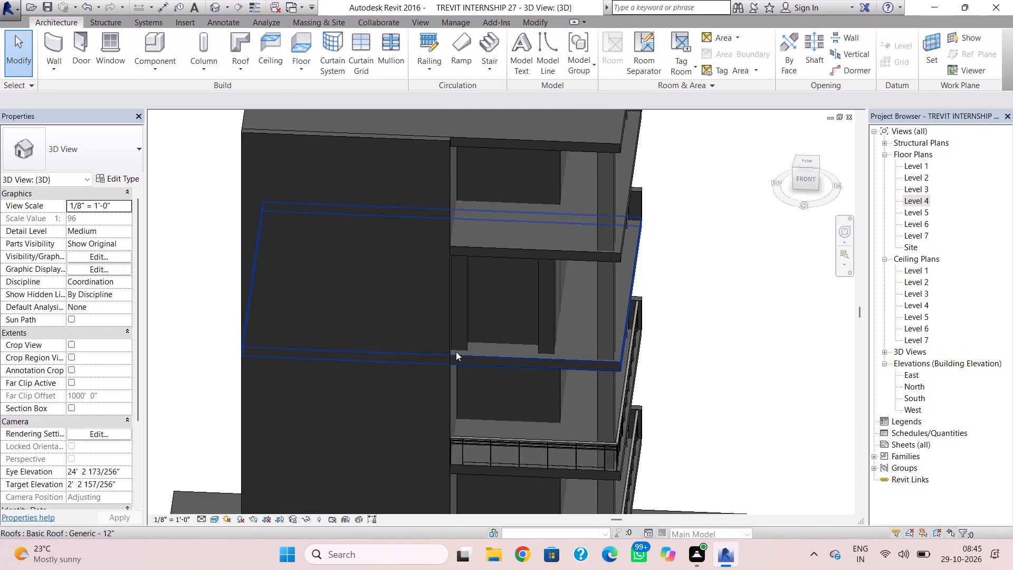
right_click_drag(457, 352, 459, 297, "shift")
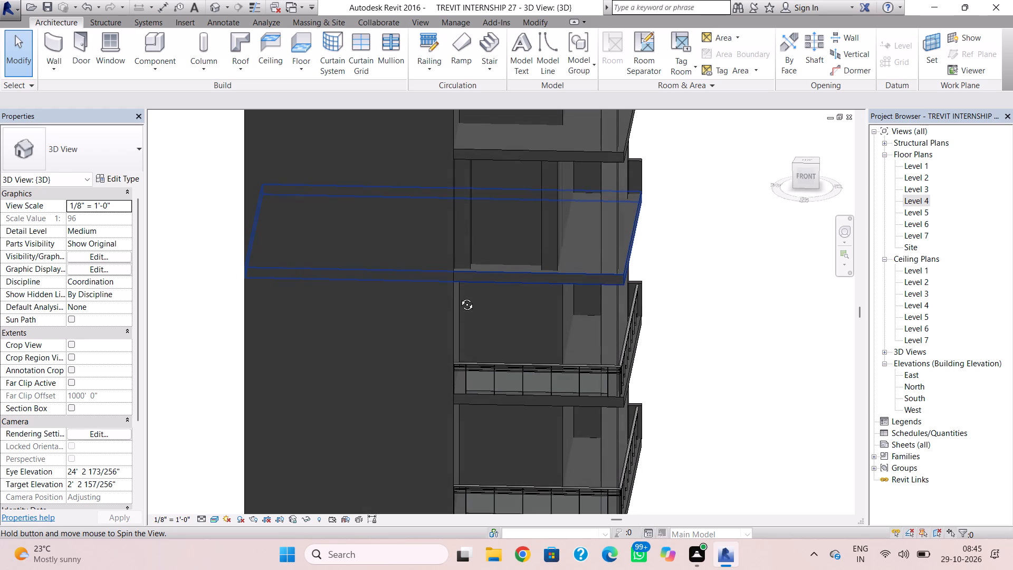
right_click_drag(459, 297, 459, 298, "shift")
scroll(465, 298, "up", 3)
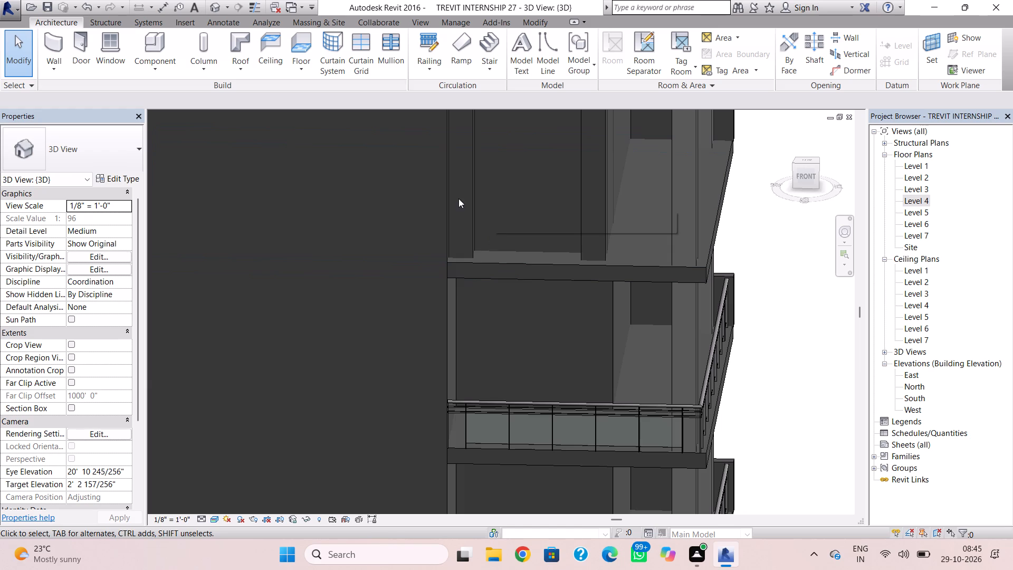
right_click_drag(473, 205, 517, 225, "shift")
right_click_drag(518, 227, 424, 225, "shift")
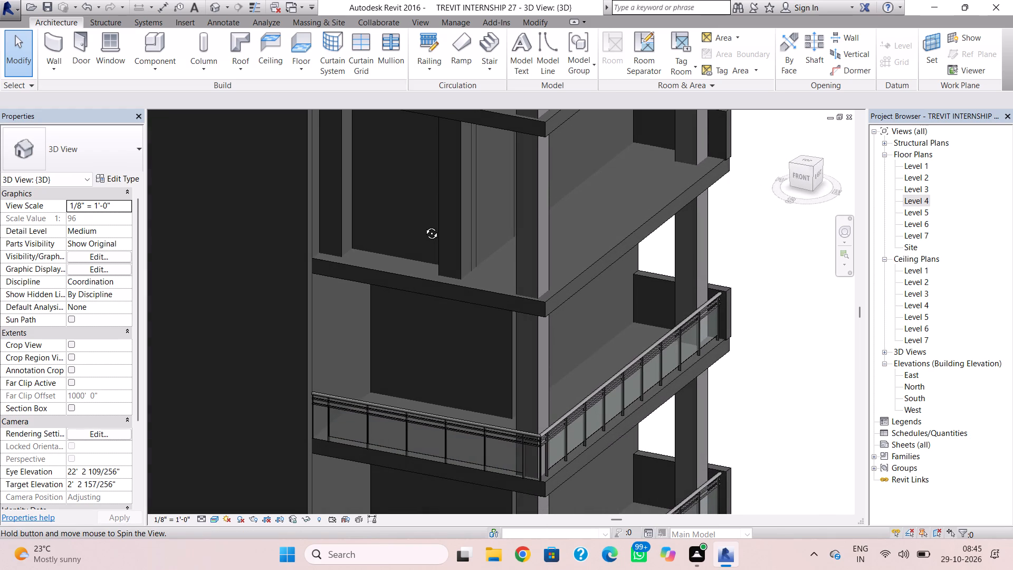
right_click_drag(424, 225, 426, 225, "shift")
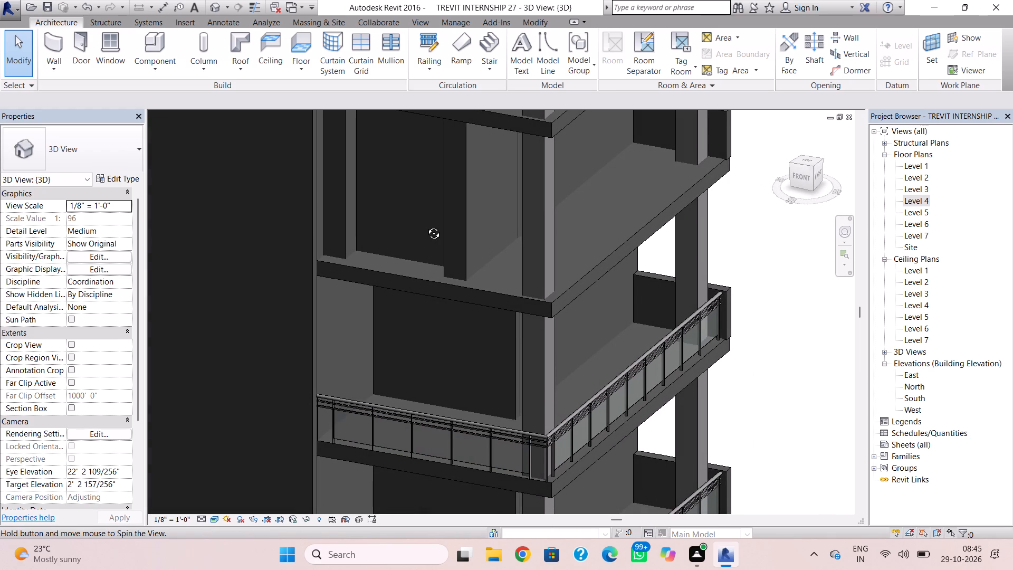
right_click_drag(426, 225, 464, 231, "shift")
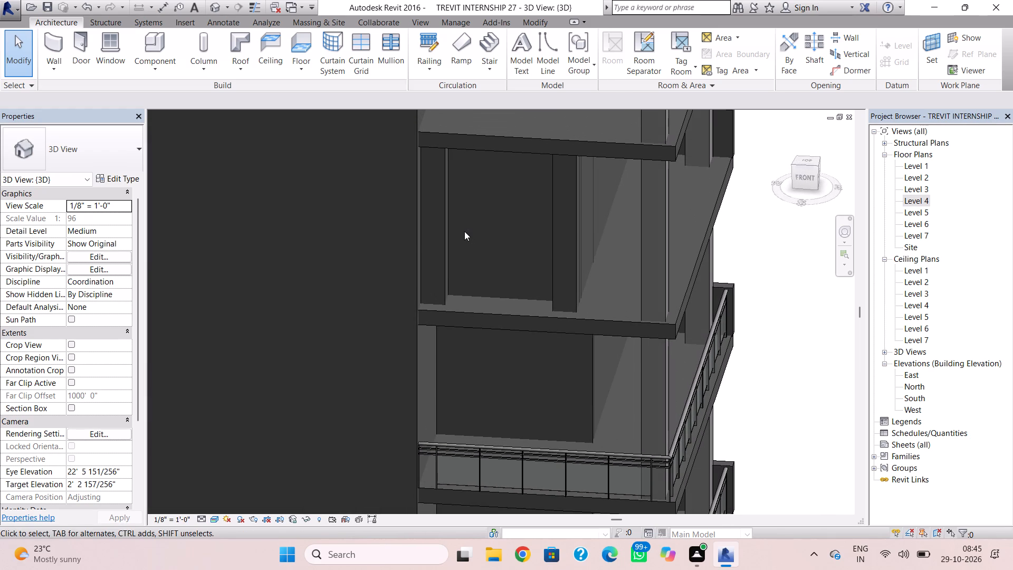
scroll(461, 237, "up", 2)
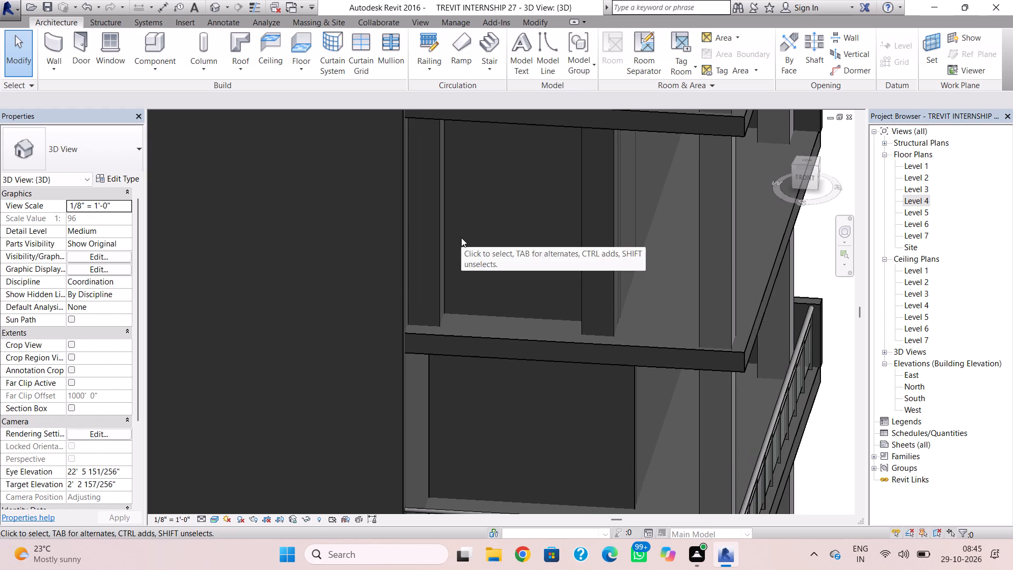
left_click(436, 267)
right_click_drag(587, 261, 482, 260, "shift")
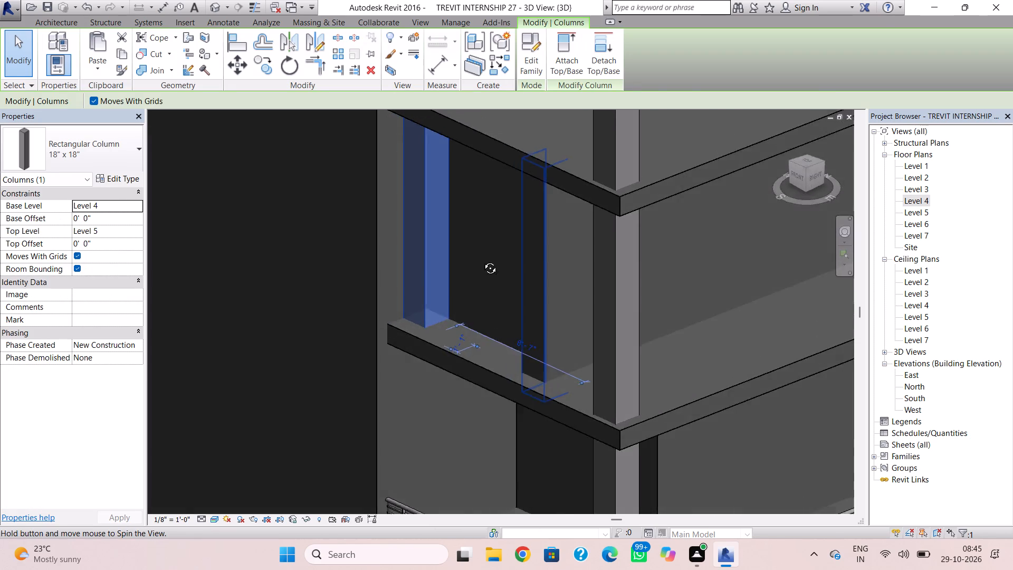
right_click_drag(482, 260, 417, 243, "shift")
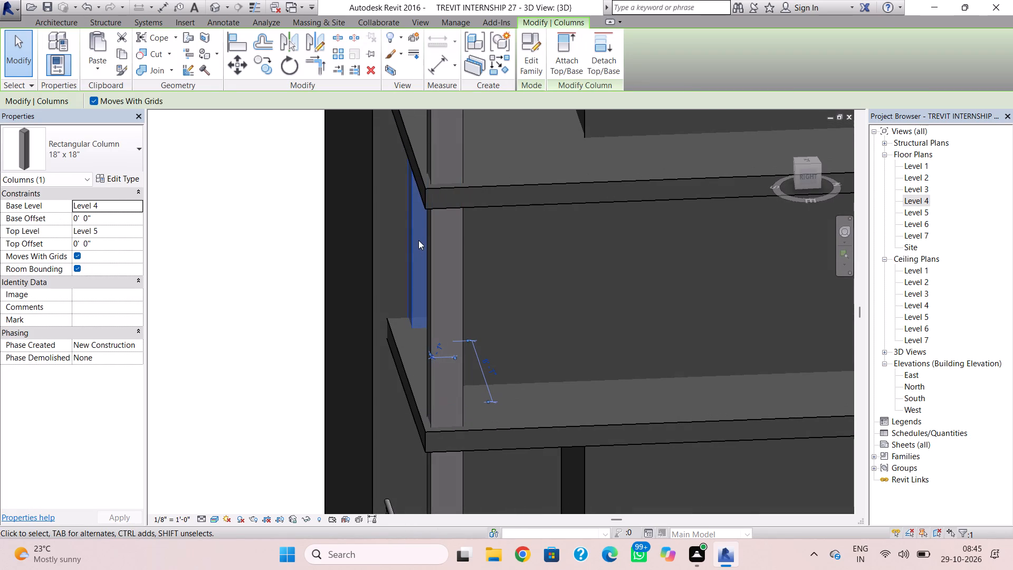
key("Left")
key("Left")
key("Left")
key("Left")
key("Left")
key("Left")
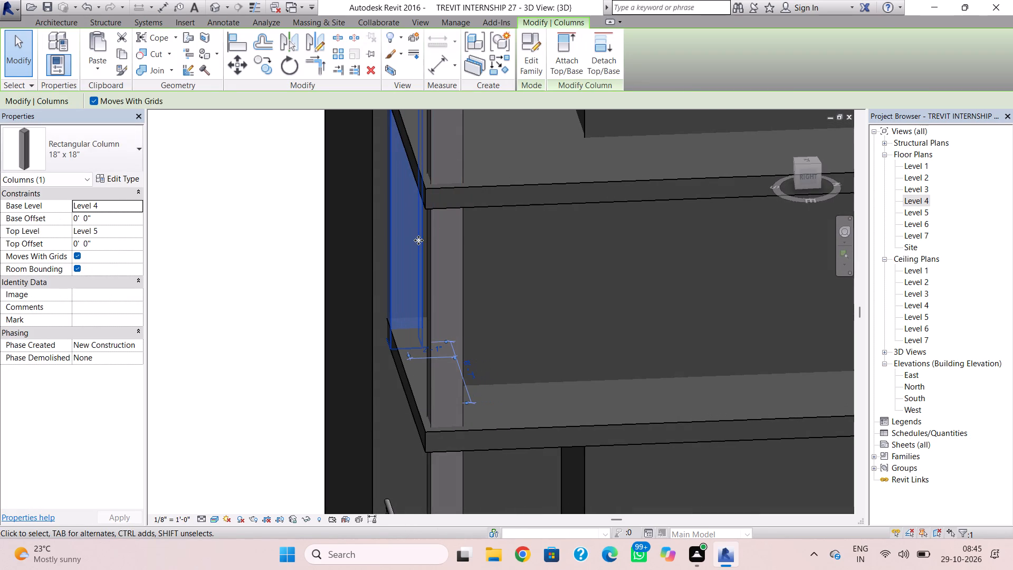
Nudge the Level 4 recess's east 18" x 18" column slightly east and south, bringing its front face to the slab's south edge.
right_click_drag(408, 291, 581, 288, "shift")
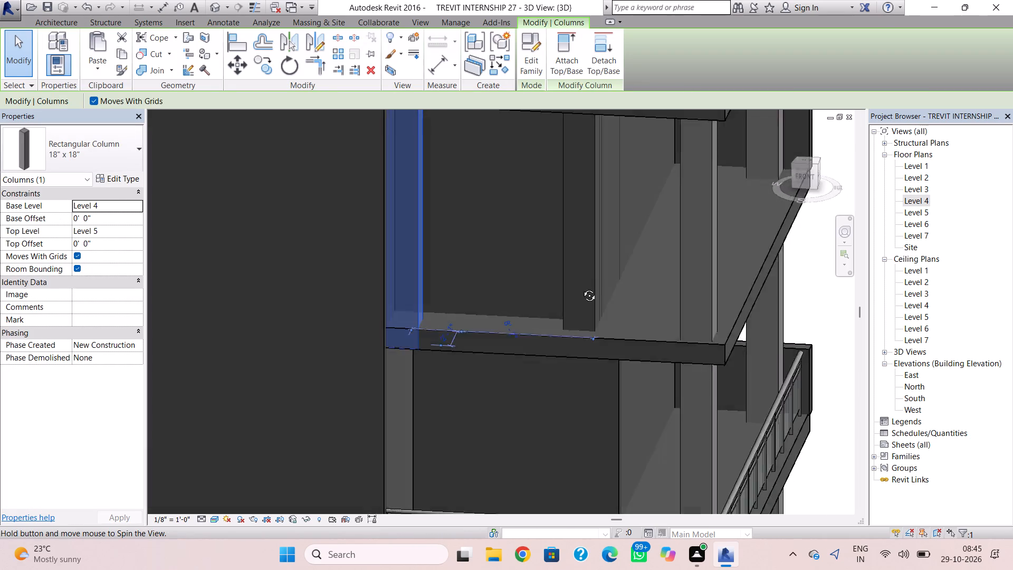
right_click_drag(581, 288, 647, 283, "shift")
left_click(571, 283)
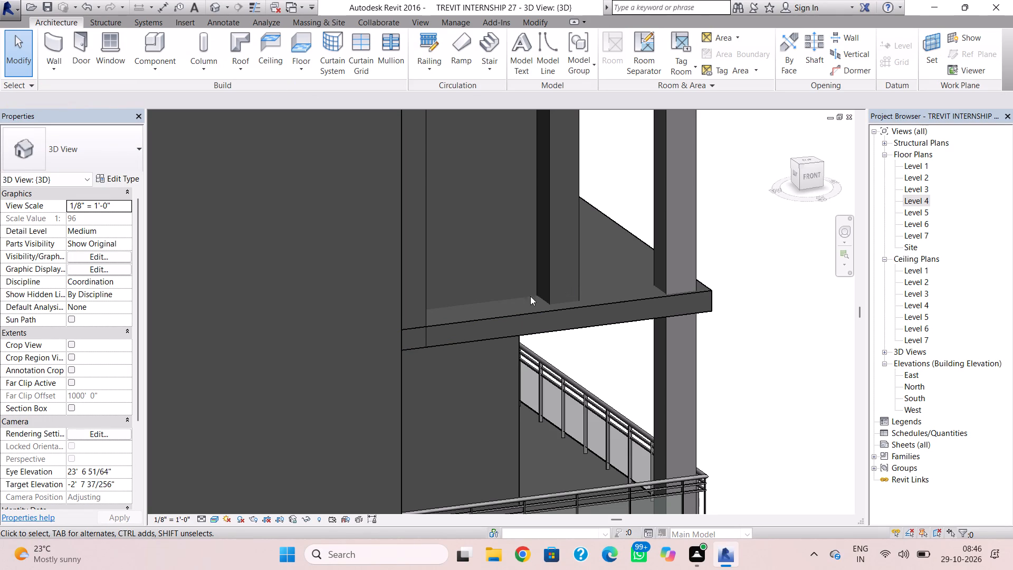
right_click_drag(552, 288, 522, 293, "shift")
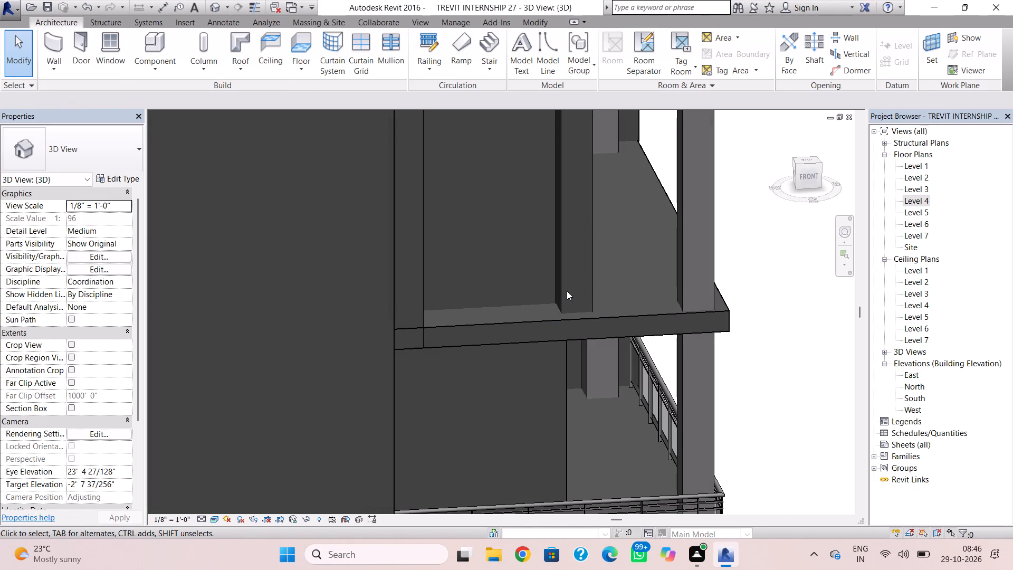
left_click(567, 291)
key("Right")
key("Right")
key("Right")
key("Right")
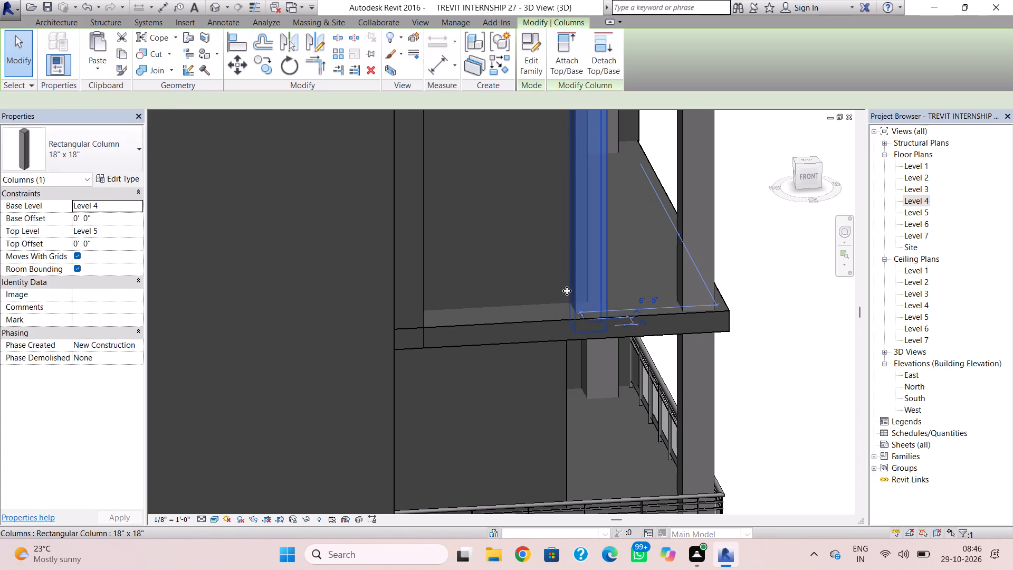
key("Right")
key("Right")
key("Right")
key("Right")
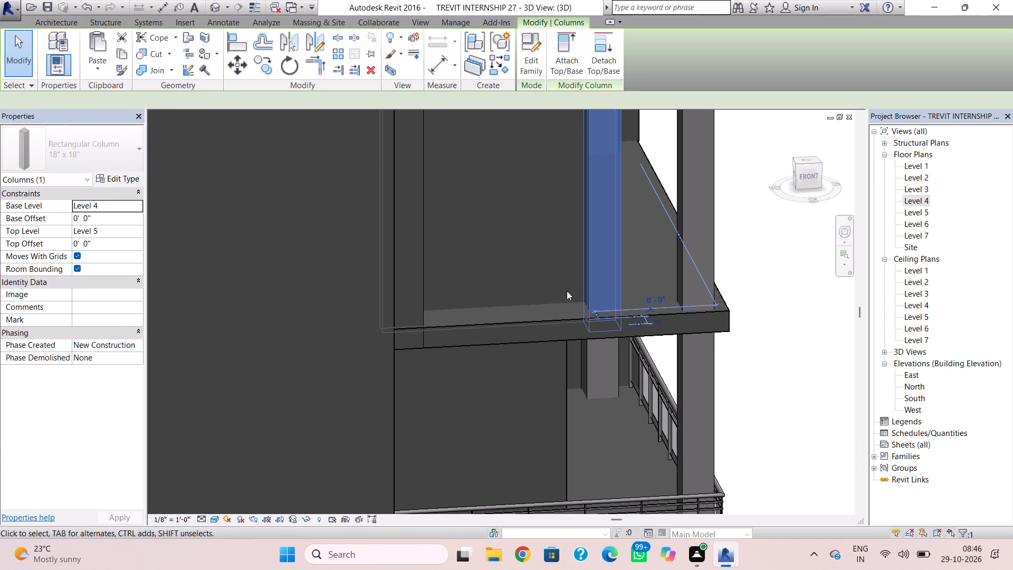
key("Down")
key("Down")
key("Down")
key("Down")
key("Down")
key("Down")
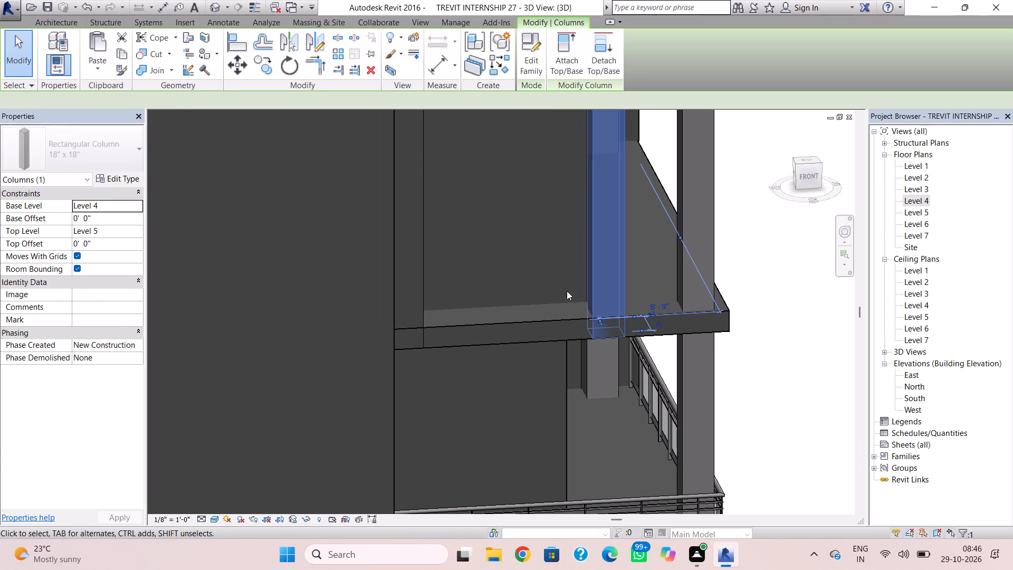
key("Escape")
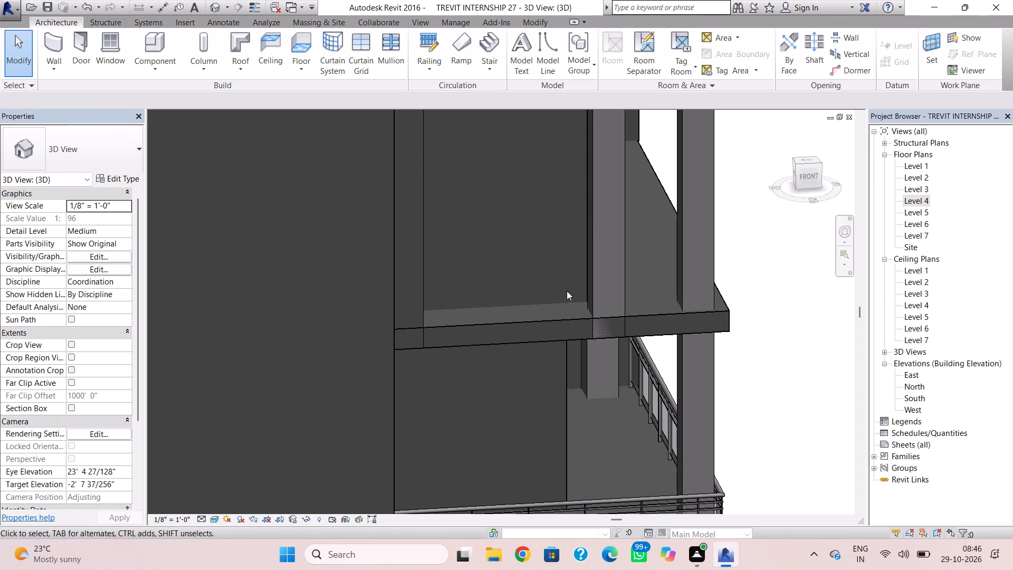
Set the base offset of both the east and west Level 4 recess columns to 1'.
left_click(597, 306)
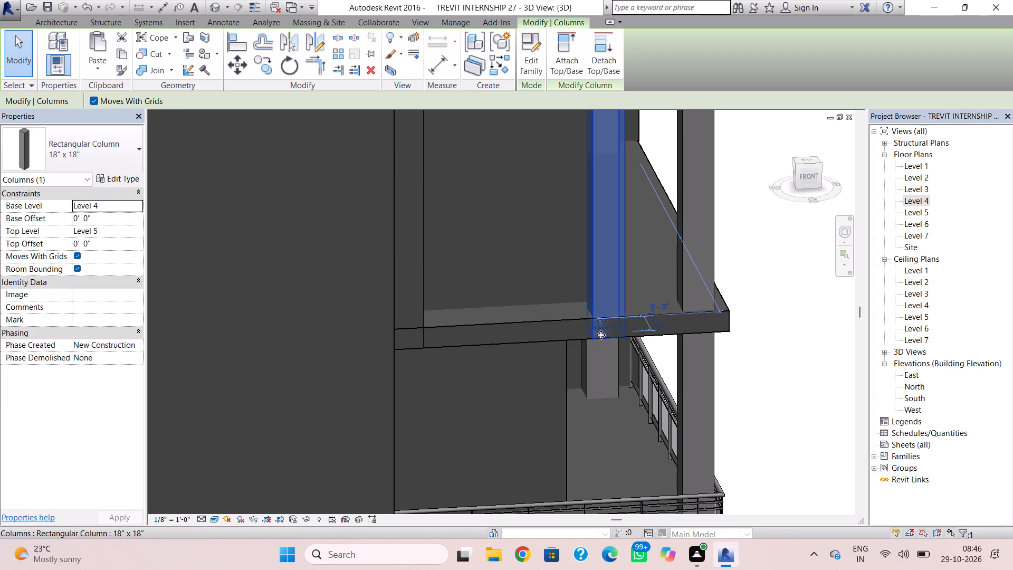
left_click(116, 217)
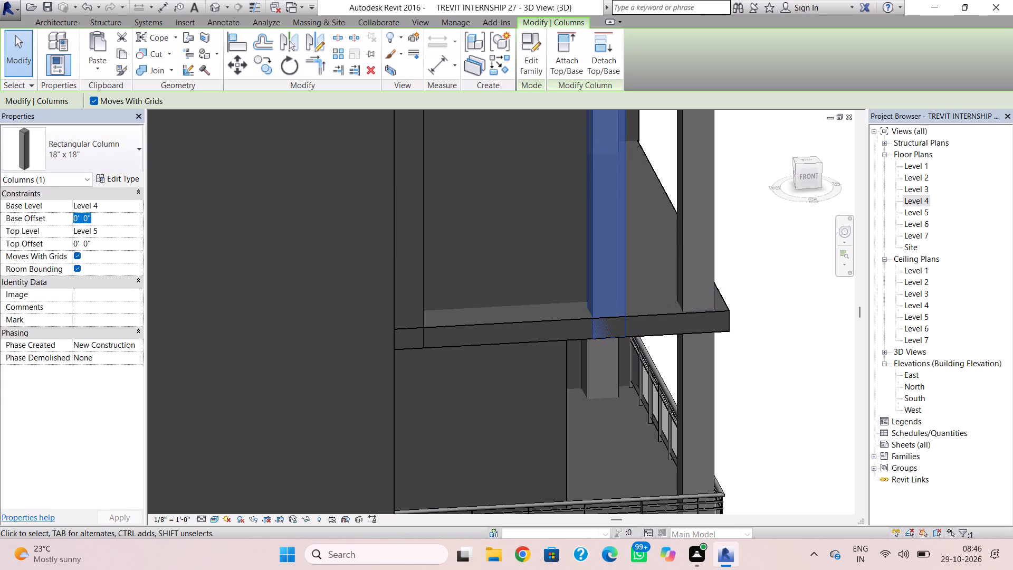
type("1'")
key("Return")
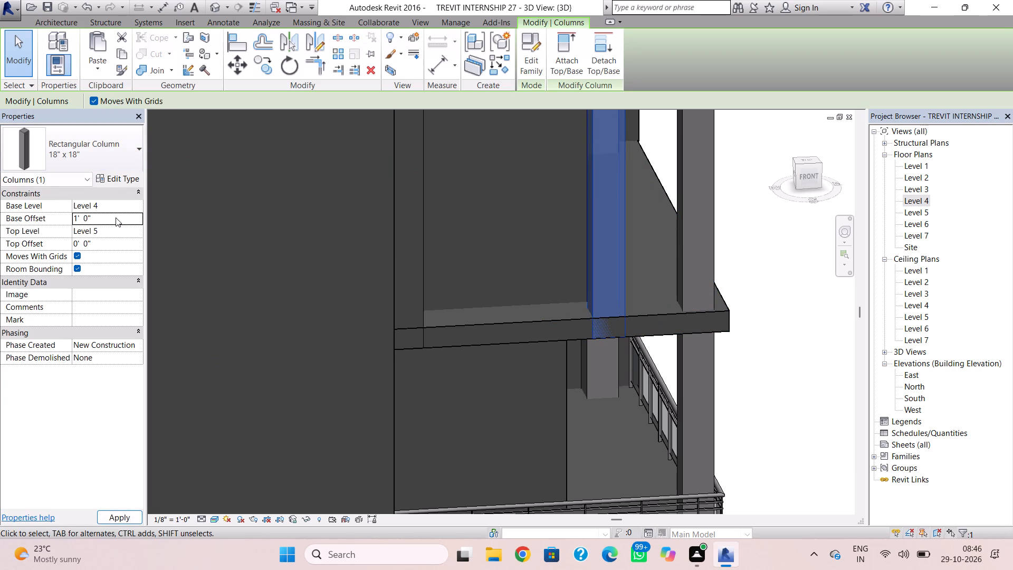
left_click(422, 267)
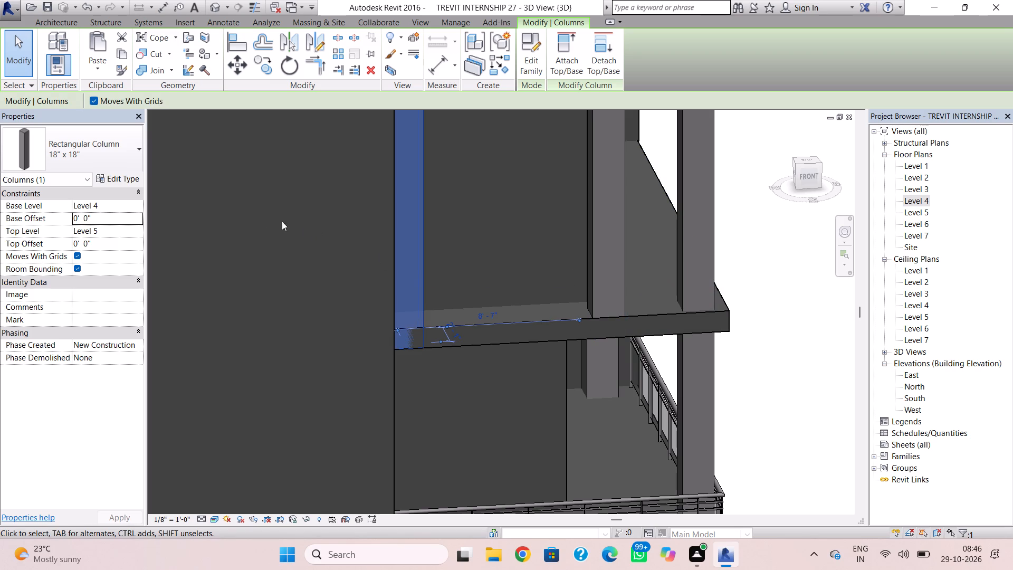
left_click(107, 218)
type("1'")
key("Return")
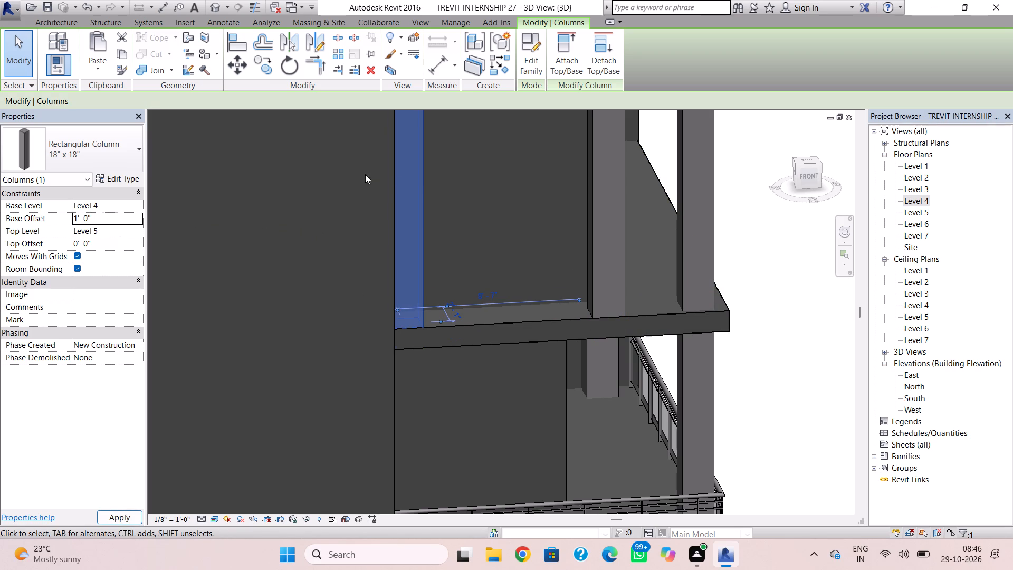
key("Escape")
Copy the Level 4 recess's east column and paste it aligned to Level 5.
scroll(479, 199, "down", 2)
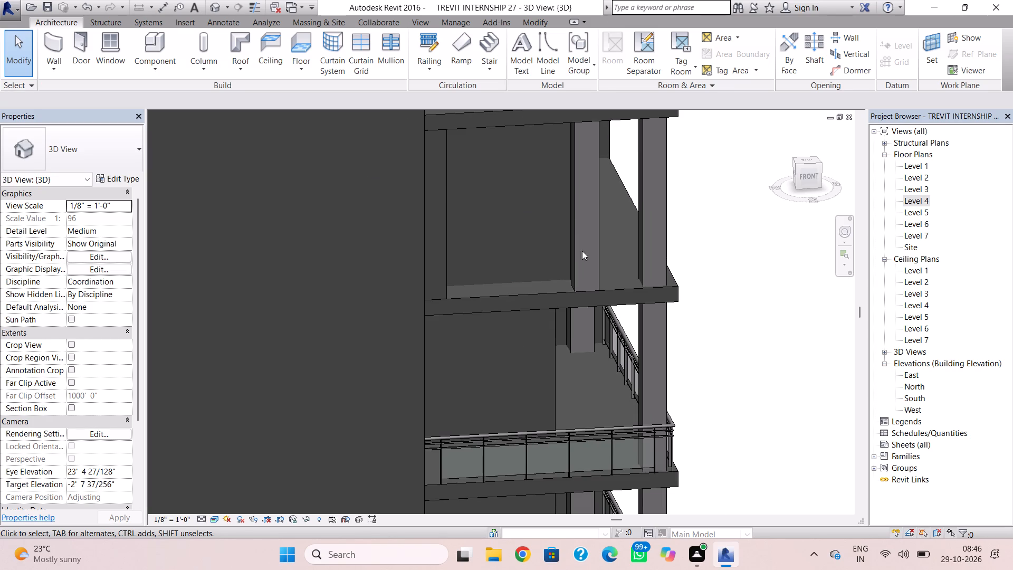
right_click_drag(692, 261, 580, 321, "shift")
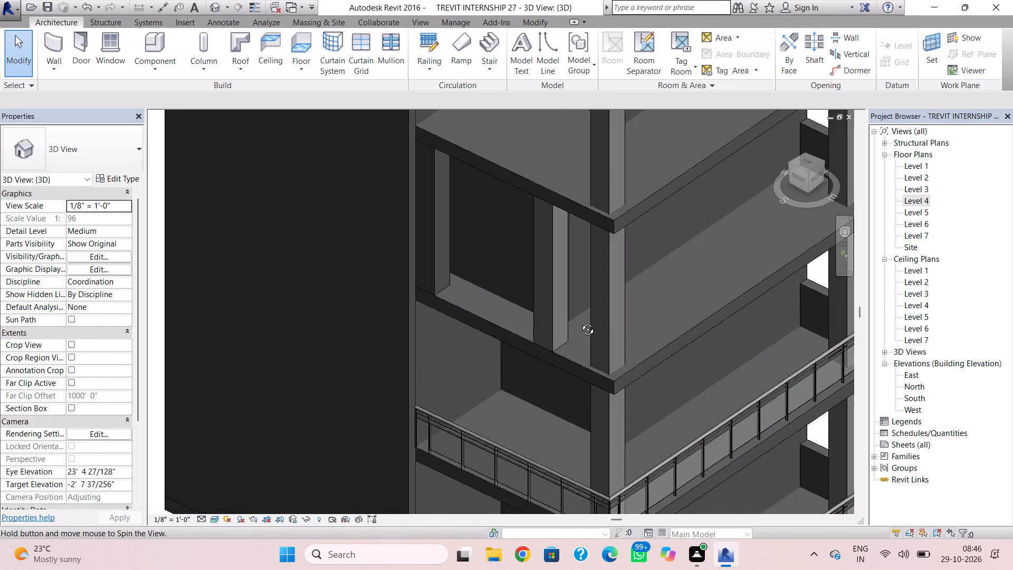
right_click_drag(580, 321, 589, 308, "shift")
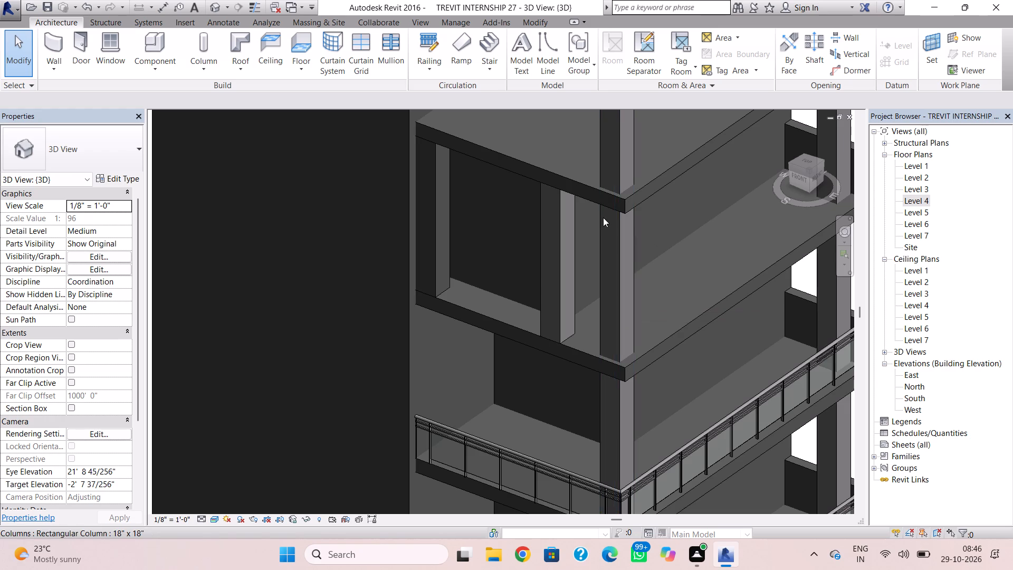
left_click(557, 216)
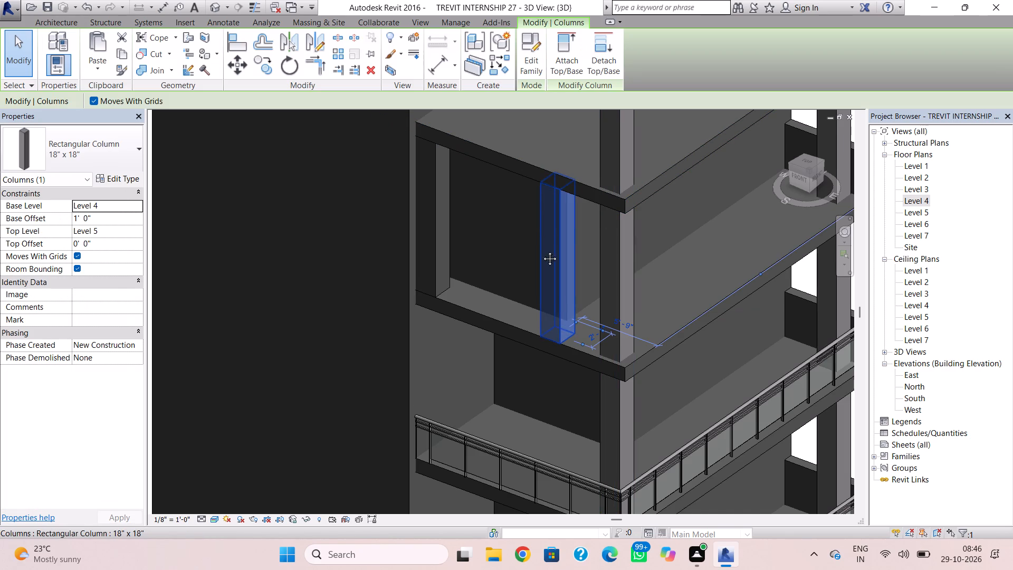
middle_click_drag(543, 245, 533, 301)
left_click(122, 58)
left_click(112, 69)
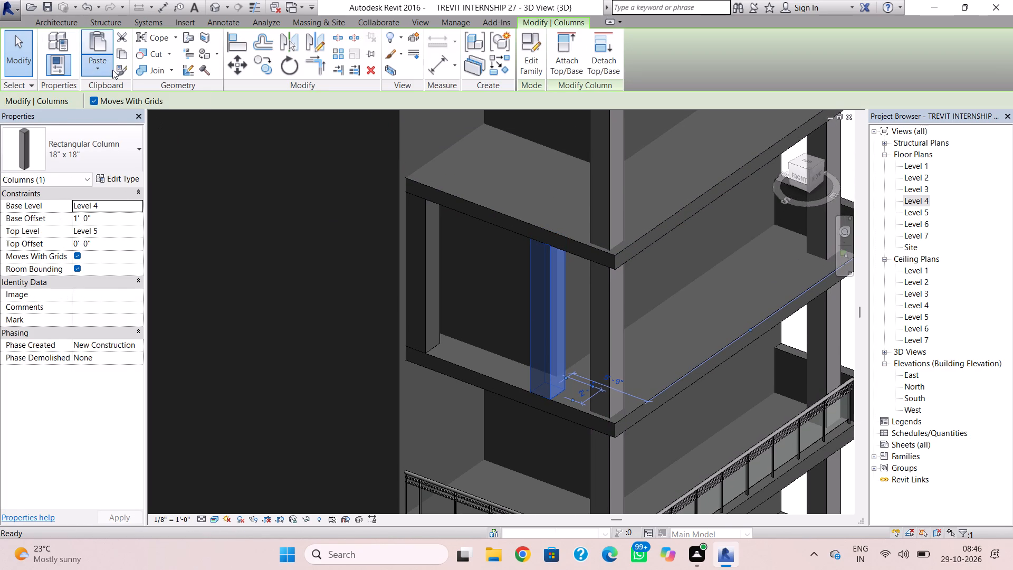
left_click(161, 125)
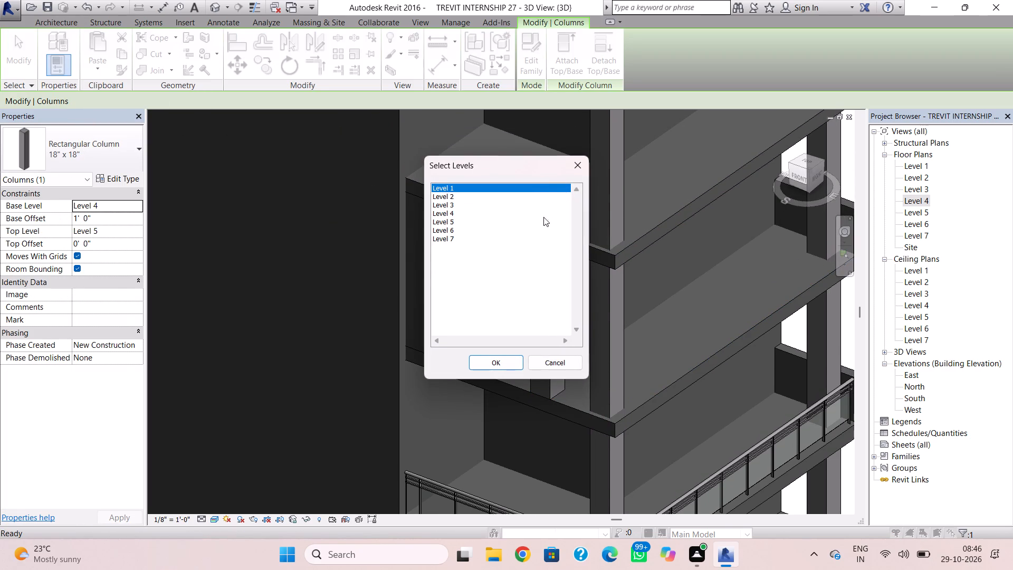
left_click(494, 222)
left_click(509, 361)
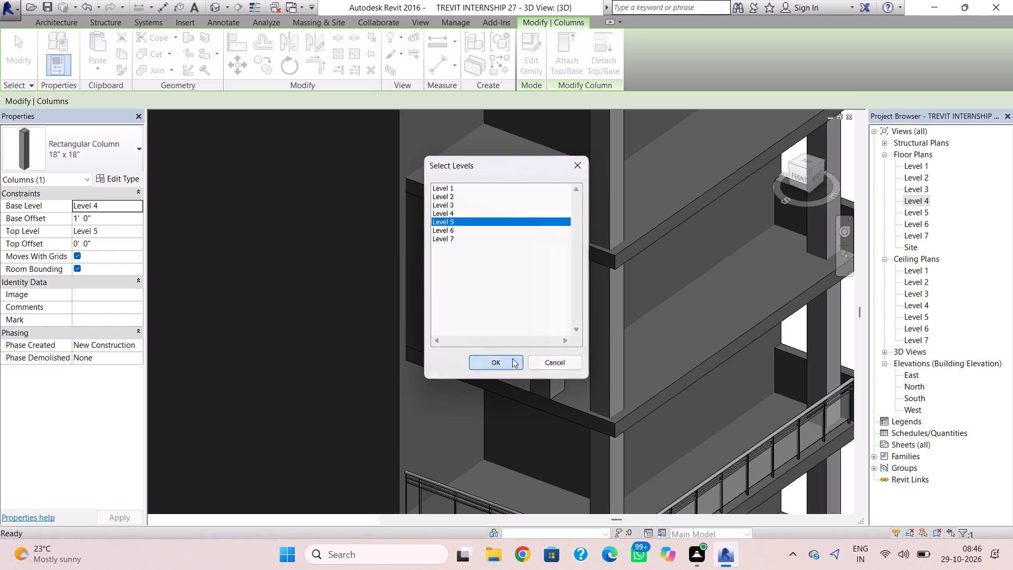
Set the top level of the pasted Level 5 column to Level 7.
middle_click_drag(567, 245, 558, 351)
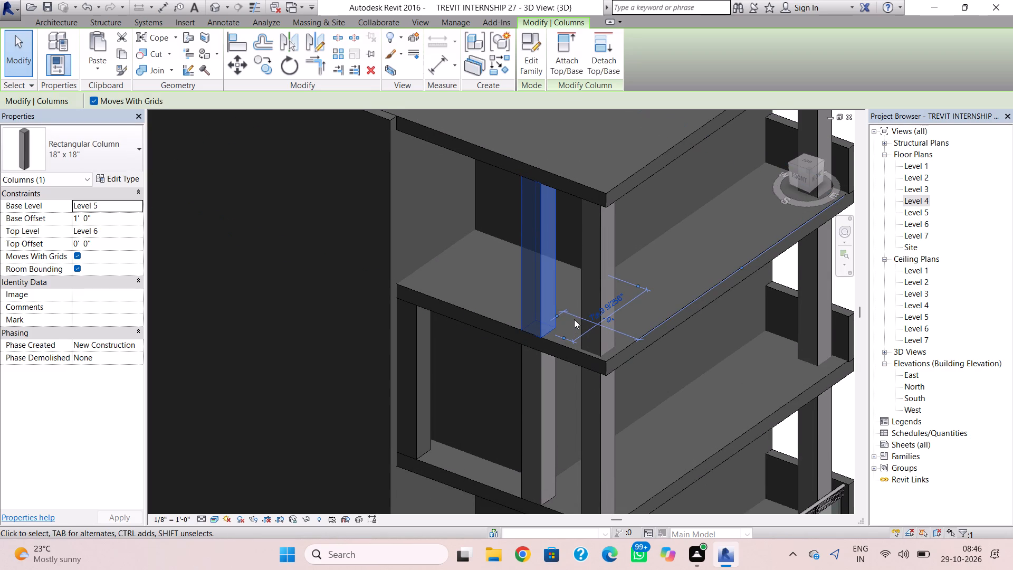
left_click(128, 232)
left_click(140, 229)
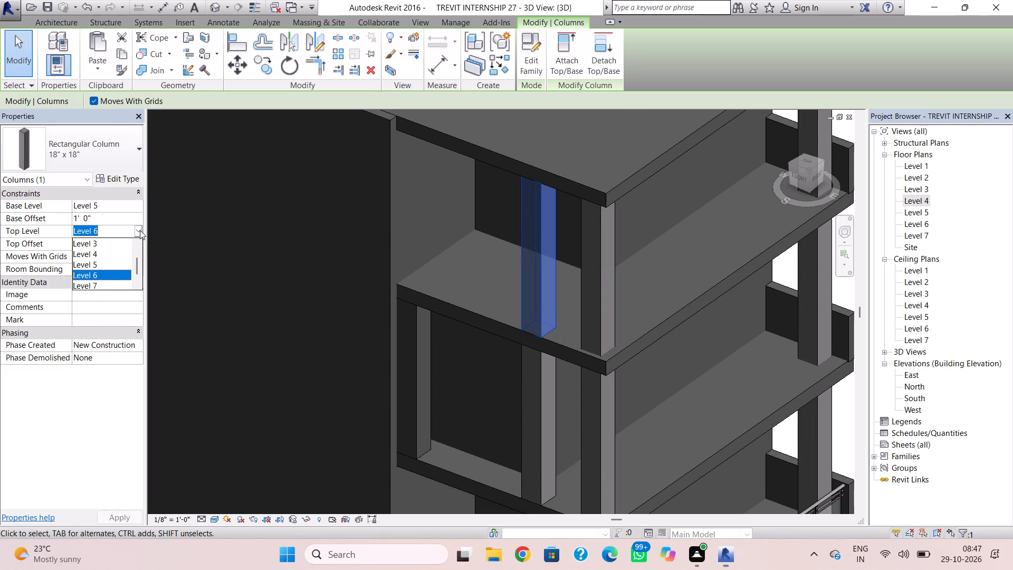
left_click(107, 283)
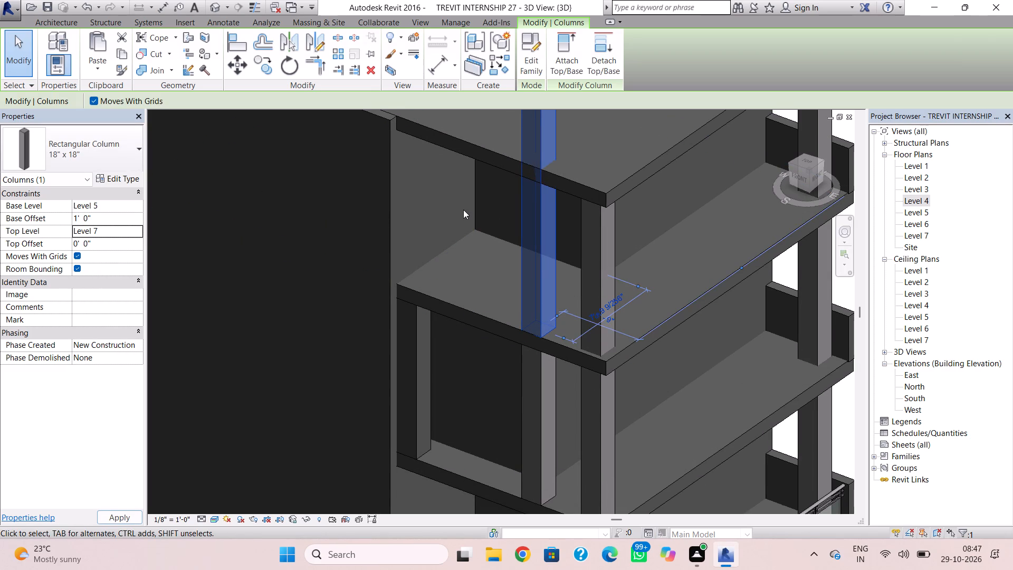
scroll(463, 210, "down", 3)
middle_click_drag(473, 237, 482, 269)
scroll(479, 274, "up", 1)
key("grave")
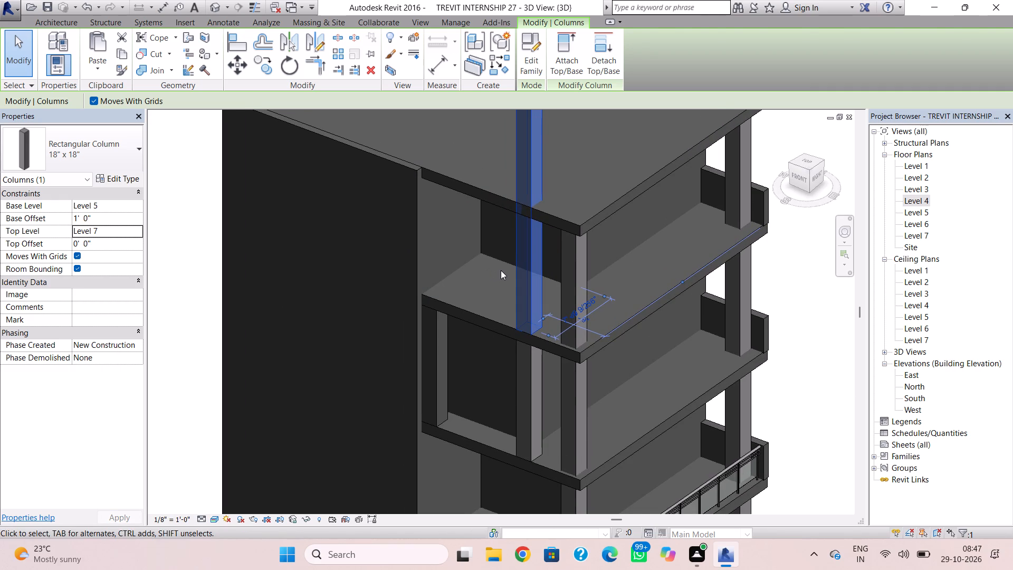
key("Escape")
scroll(498, 296, "down", 2)
middle_click_drag(501, 314, 512, 397)
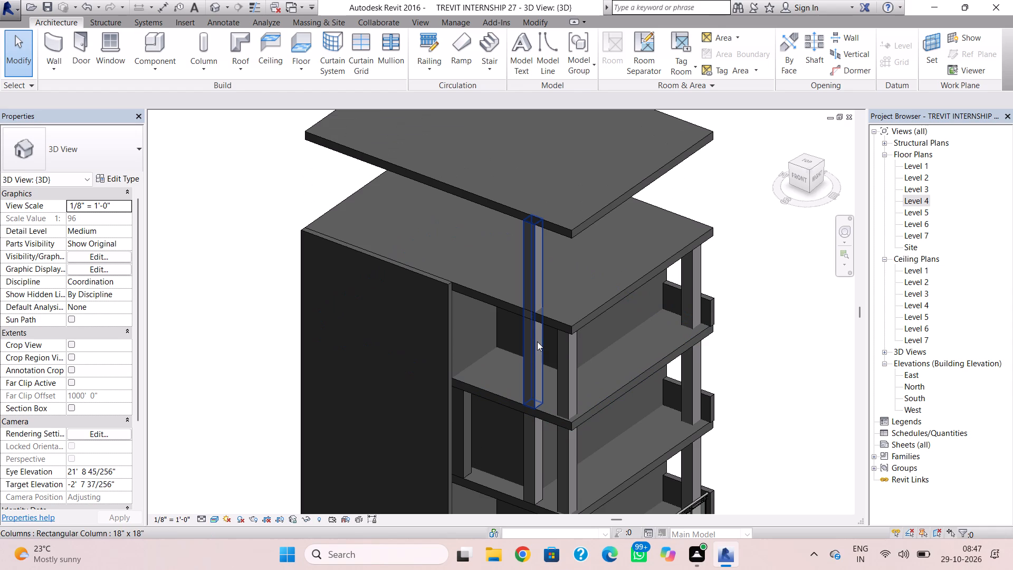
Nudge the 18" x 18" column between Levels 5 and 7 slightly north, keeping it in line with the column below.
key("Escape")
left_click(538, 268)
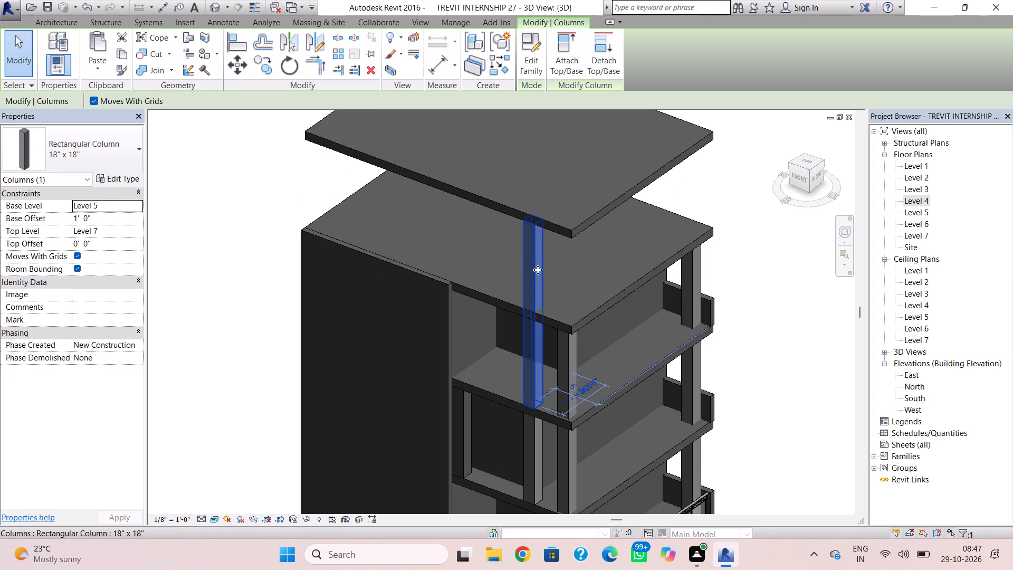
key("Right")
key("Right")
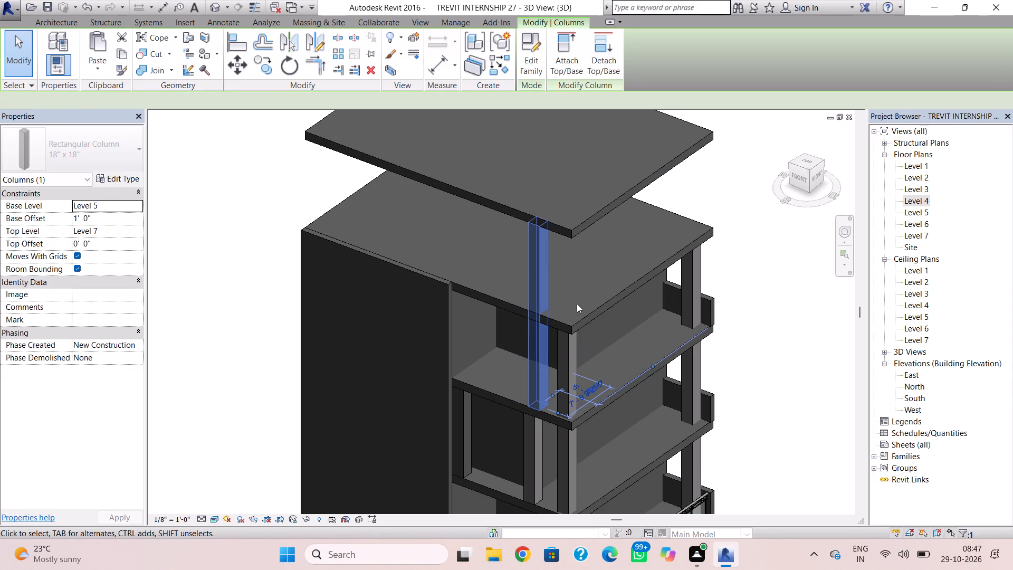
key("Left")
key("Up")
key("Up")
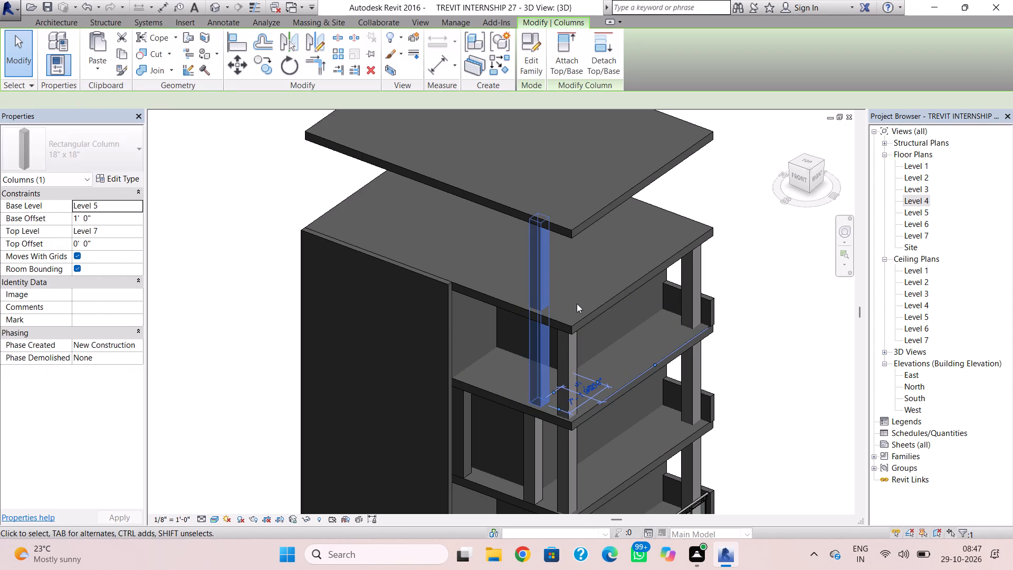
key("Left")
key("Left")
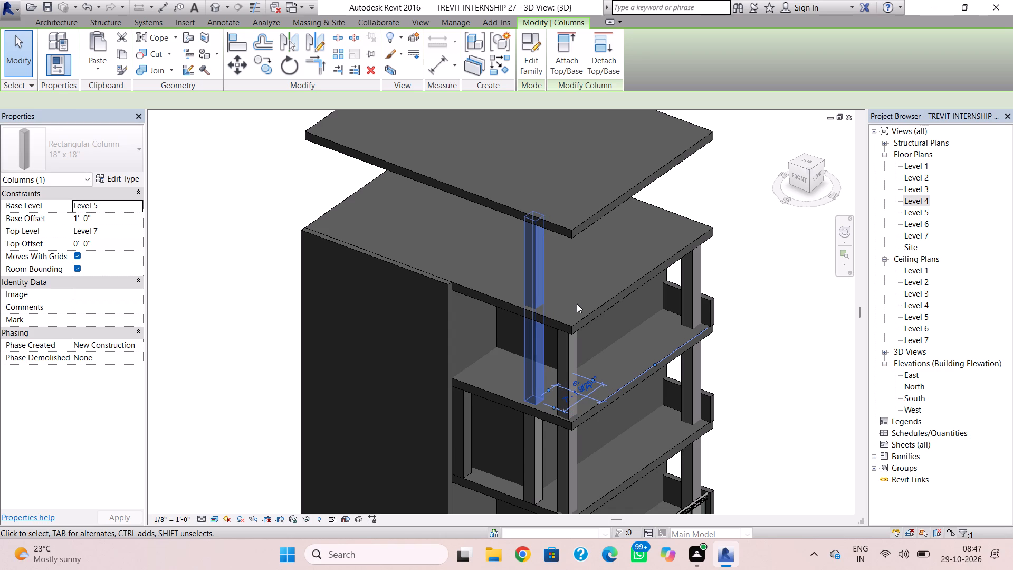
key("Escape")
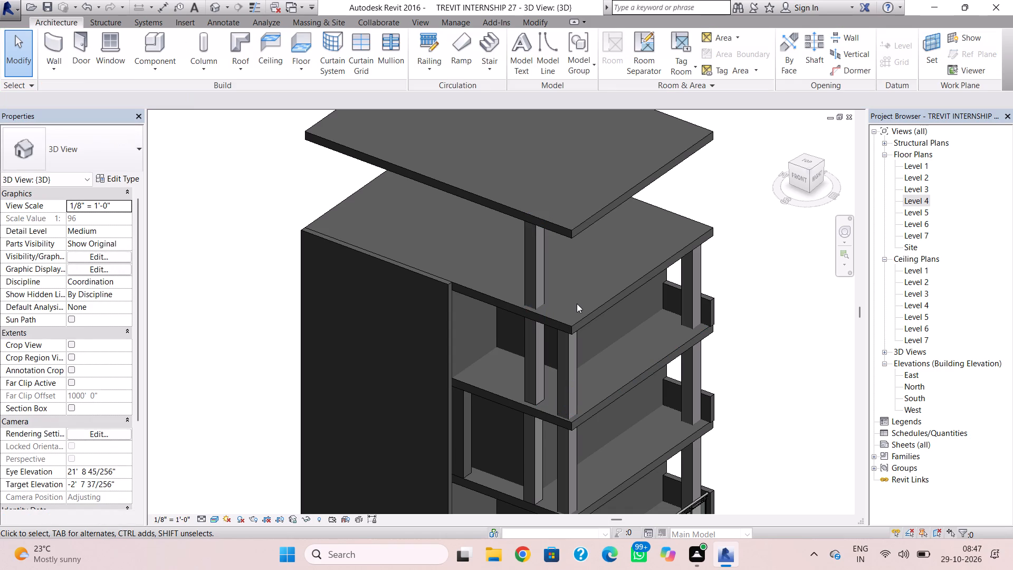
right_click_drag(571, 308, 653, 265, "shift")
left_click(549, 319)
key("Right")
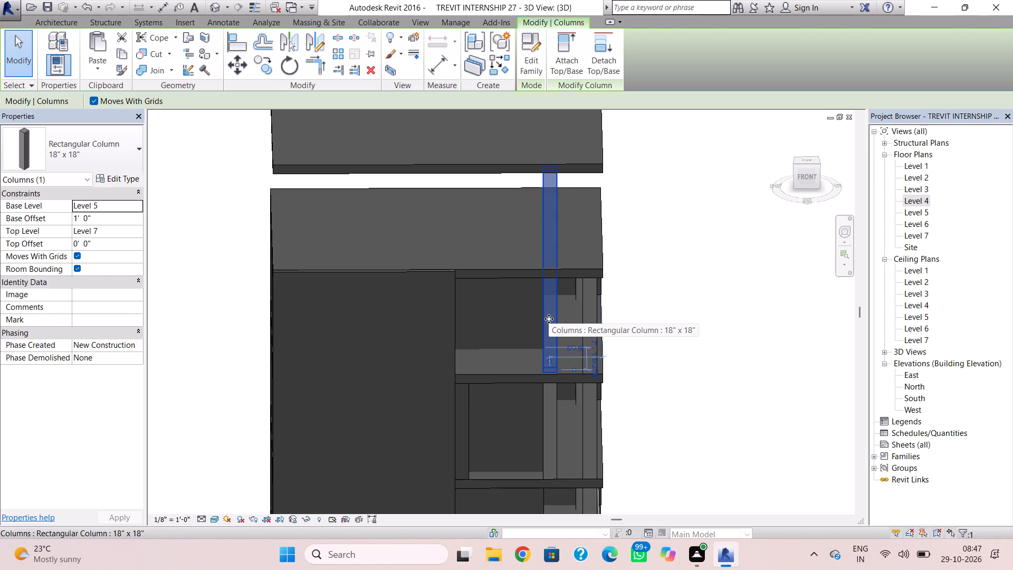
key("Escape")
key("Escape")
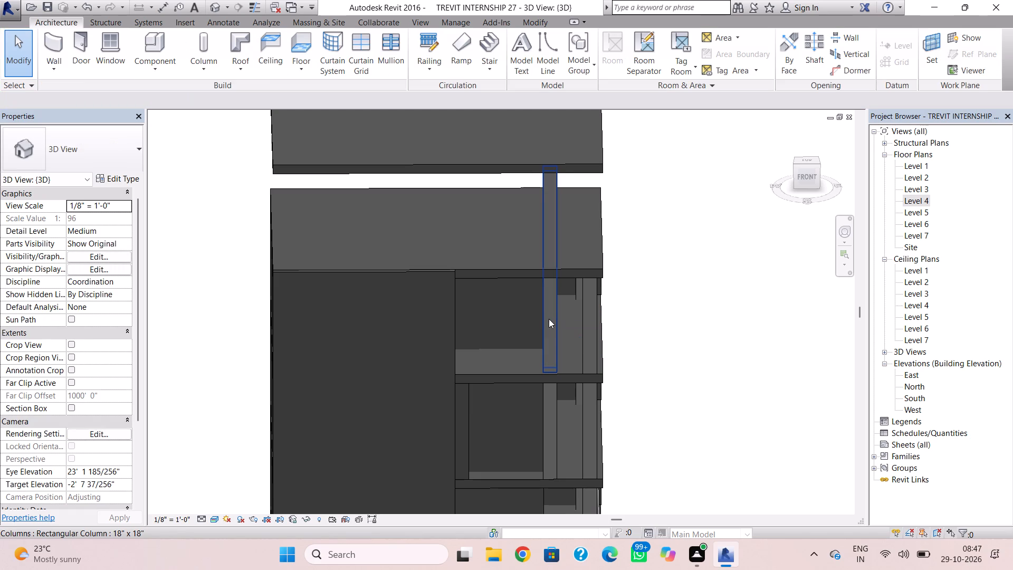
Inspect the Level 5 column's base and its alignment with the slab edge and lower column from the front and east side.
scroll(552, 354, "up", 6)
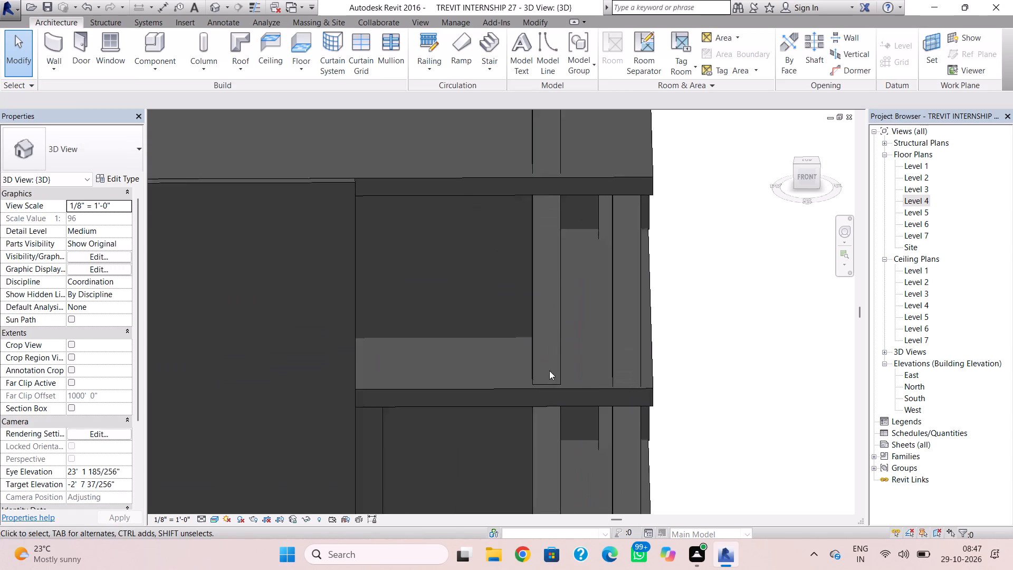
scroll(549, 370, "up", 5)
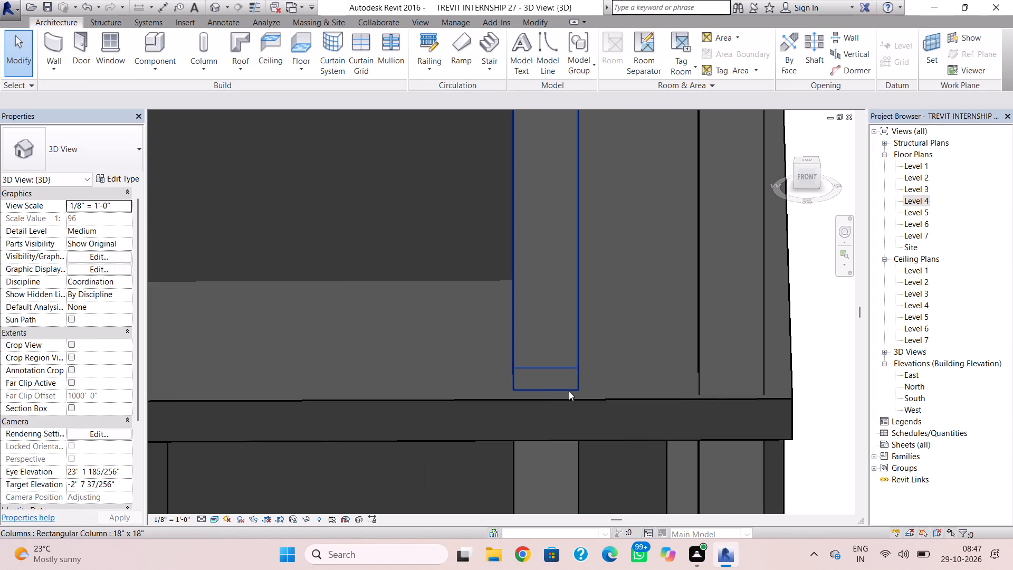
scroll(569, 394, "down", 7)
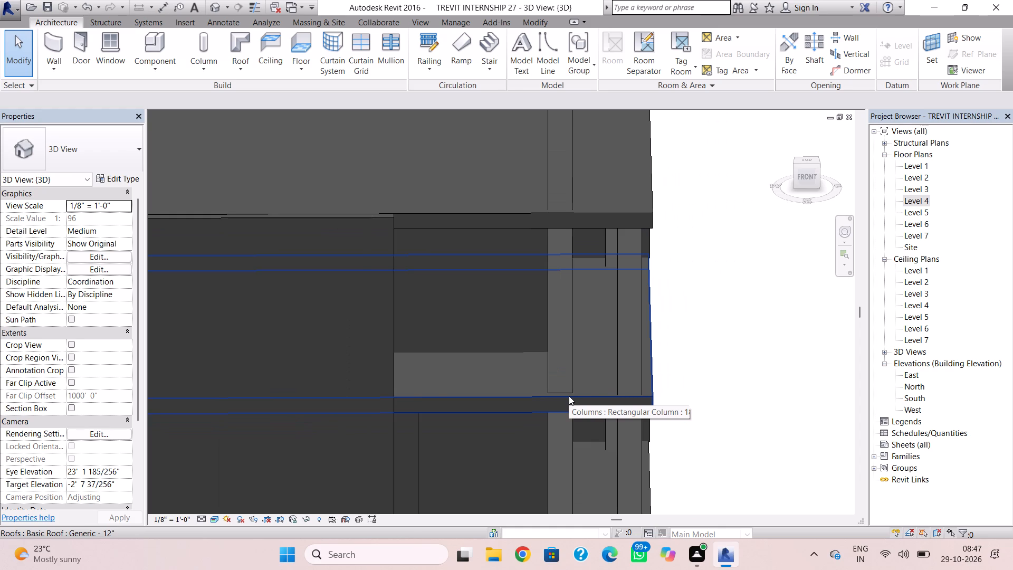
key("Escape")
scroll(529, 434, "down", 3)
middle_click_drag(487, 328, 485, 319)
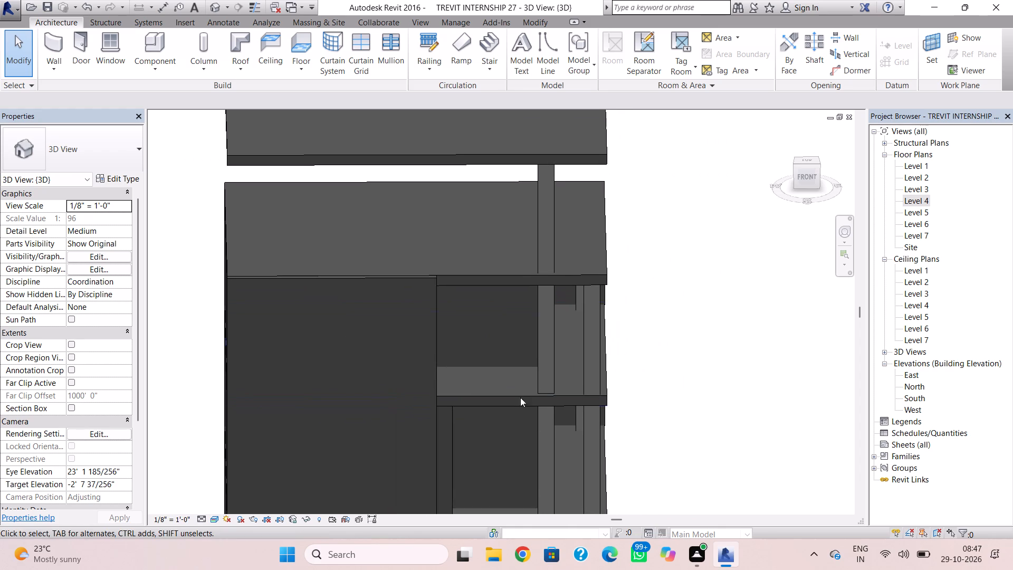
right_click_drag(565, 444, 390, 356, "shift")
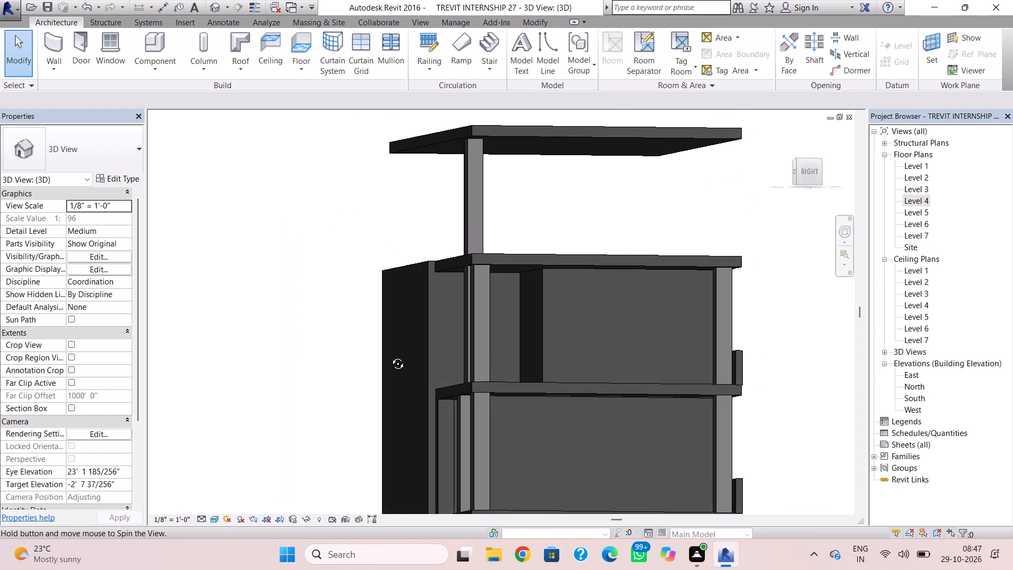
right_click_drag(390, 356, 372, 365, "shift")
Copy the Level 4 recess's back wall and the adjoining short east wall, and paste them aligned to Level 6.
left_click(918, 204)
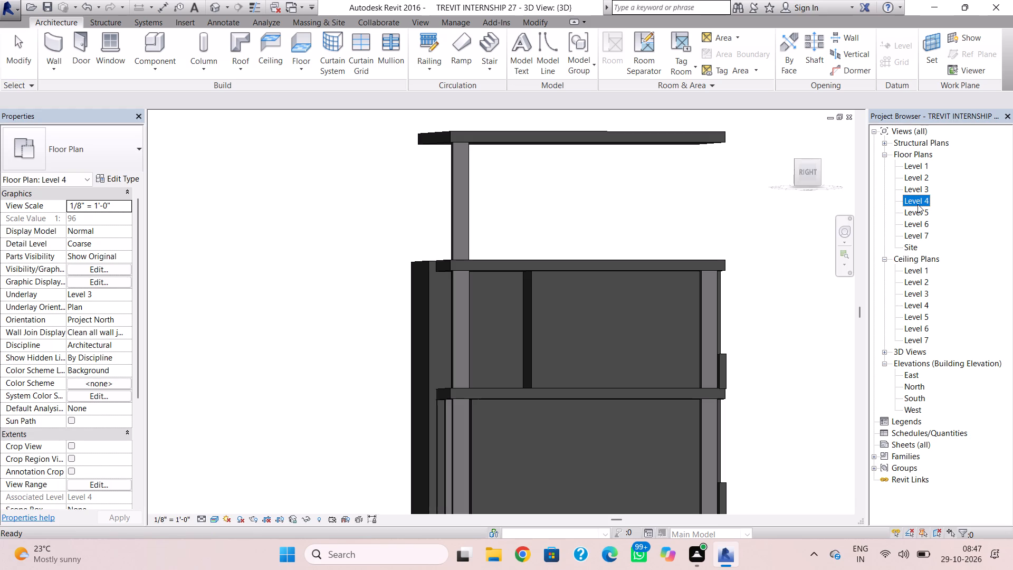
left_click(918, 204)
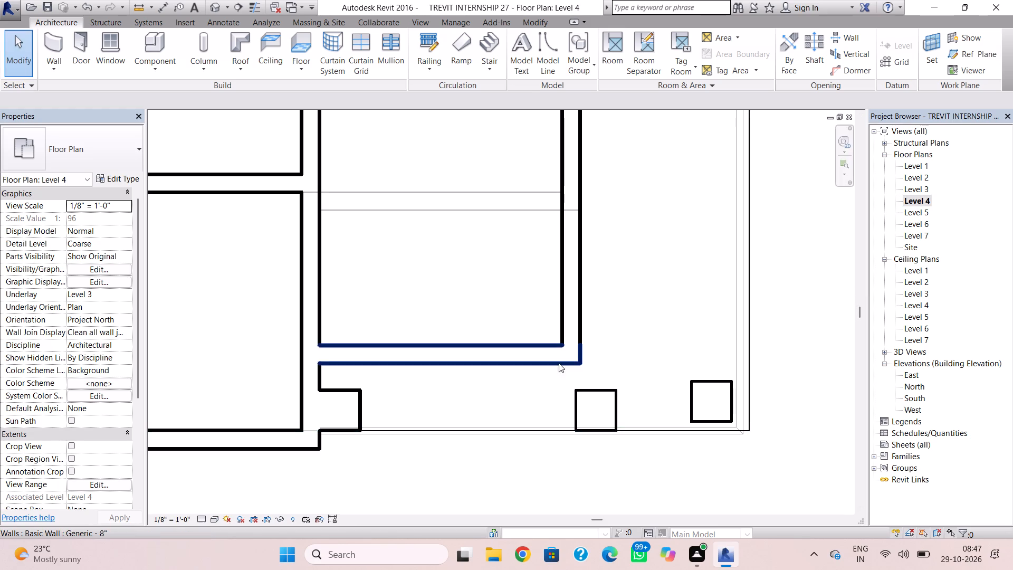
left_click(553, 360)
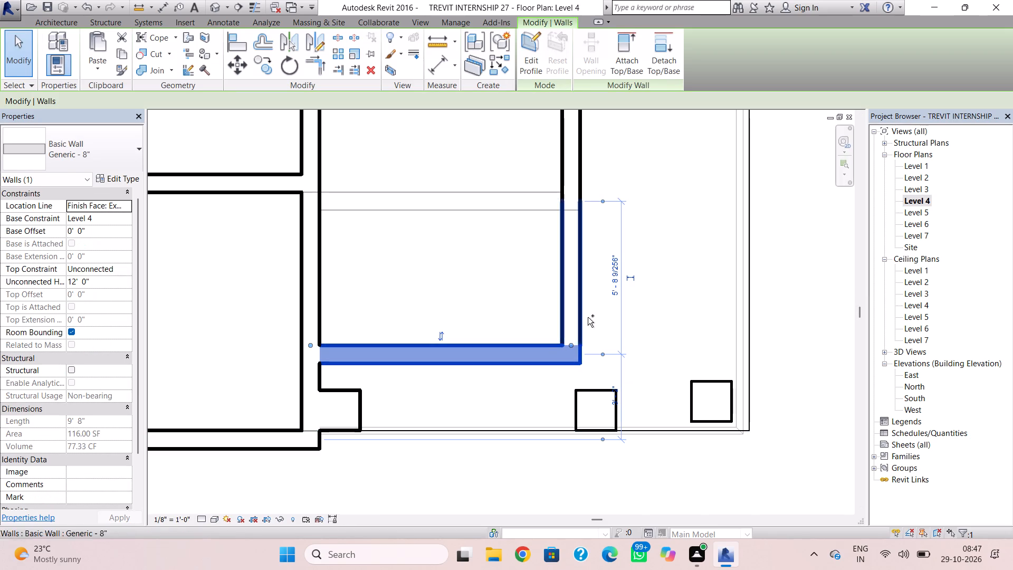
left_click(582, 306, "ctrl")
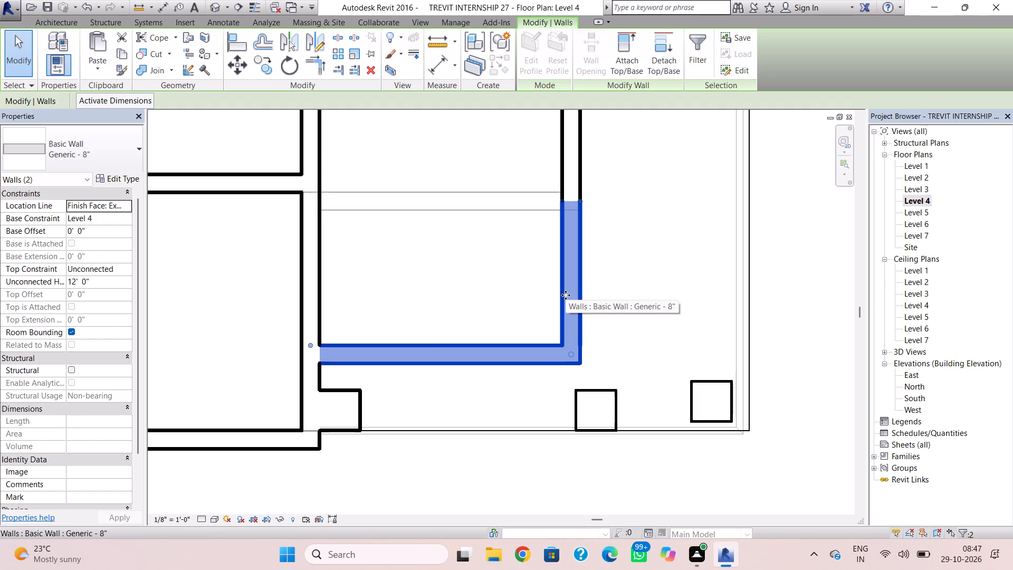
left_click(114, 57)
left_click(103, 69)
left_click(123, 116)
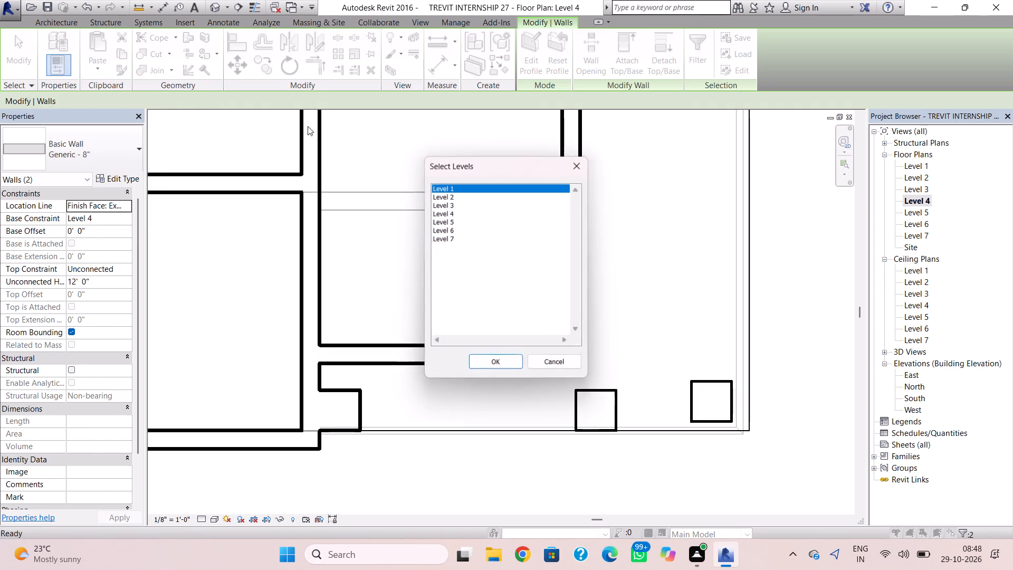
left_click(457, 231)
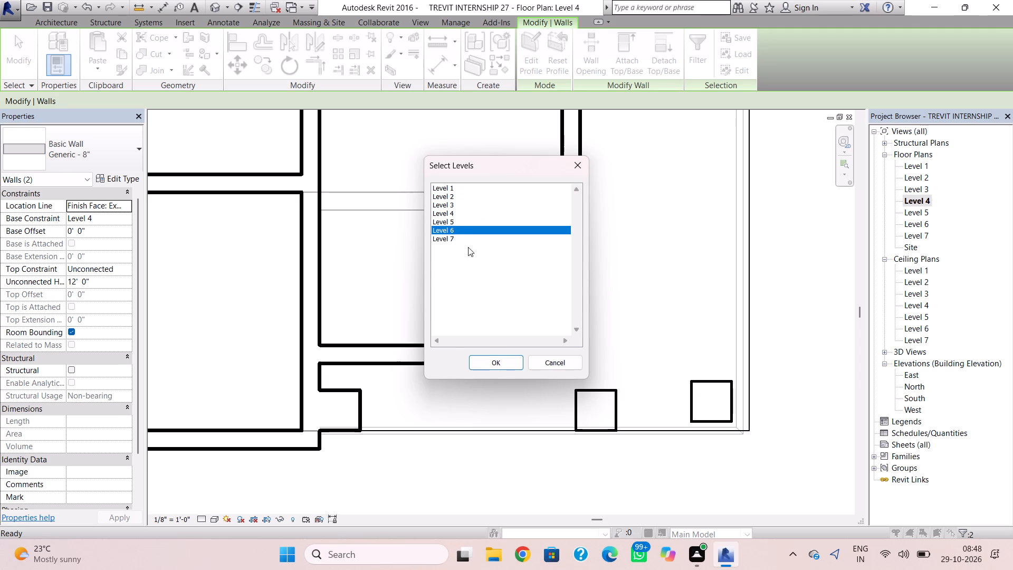
left_click(486, 355)
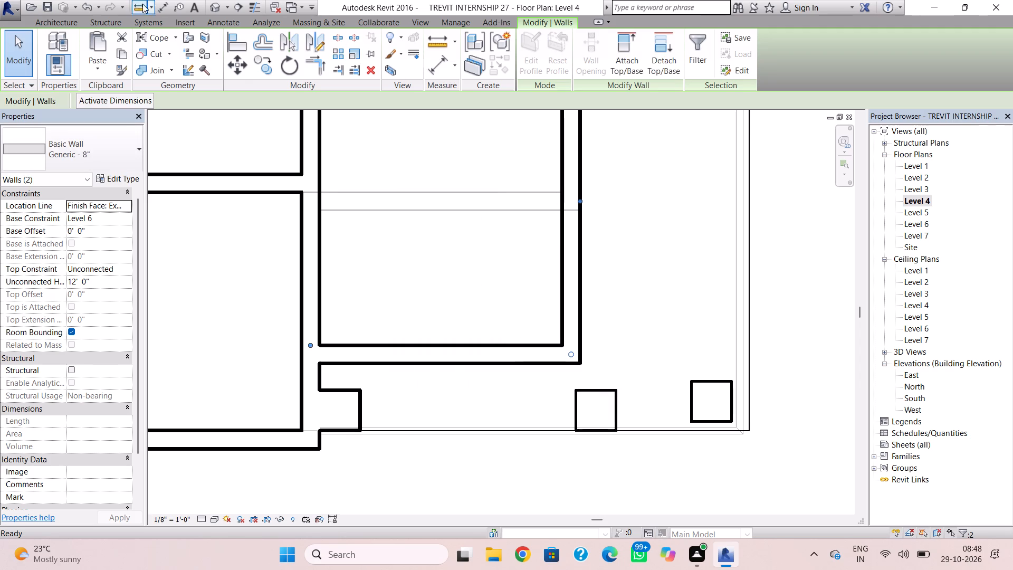
left_click(213, 6)
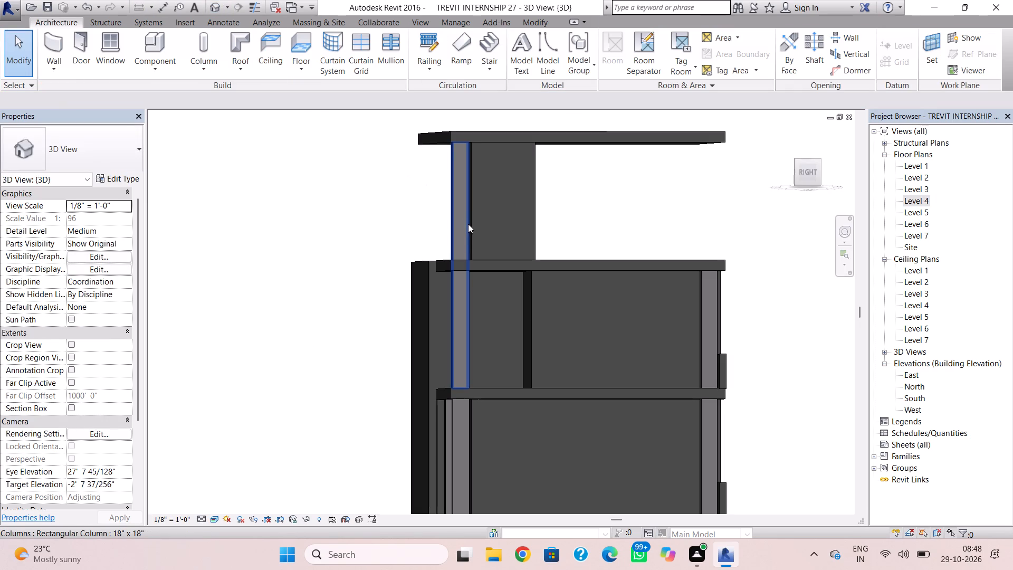
right_click_drag(468, 224, 484, 247, "shift")
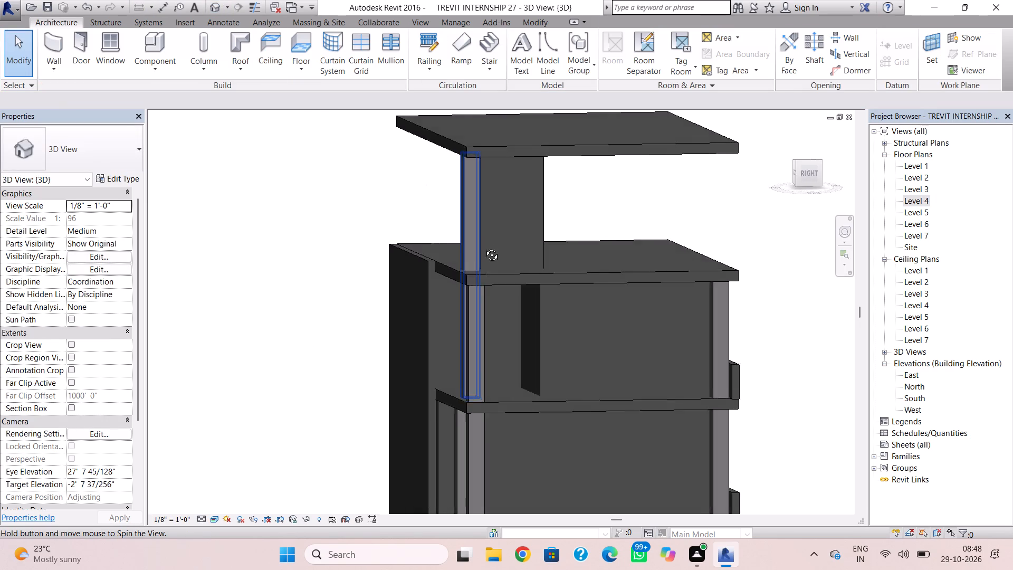
right_click_drag(484, 247, 545, 286, "shift")
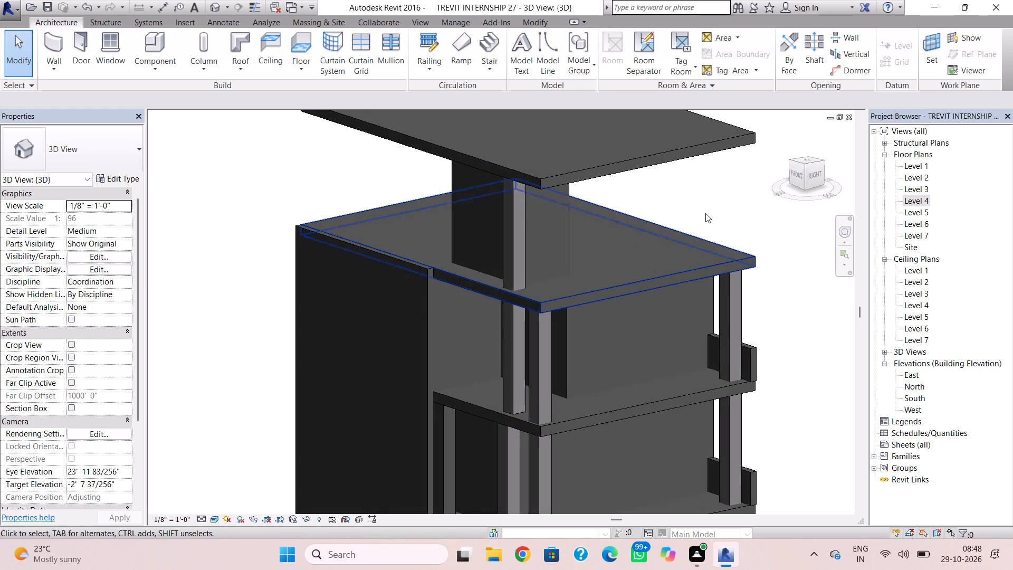
Copy Level 4's west, north and remaining east walls plus the two interior partition walls, and paste them aligned to Level 6.
double_click(909, 200)
scroll(786, 263, "down", 3)
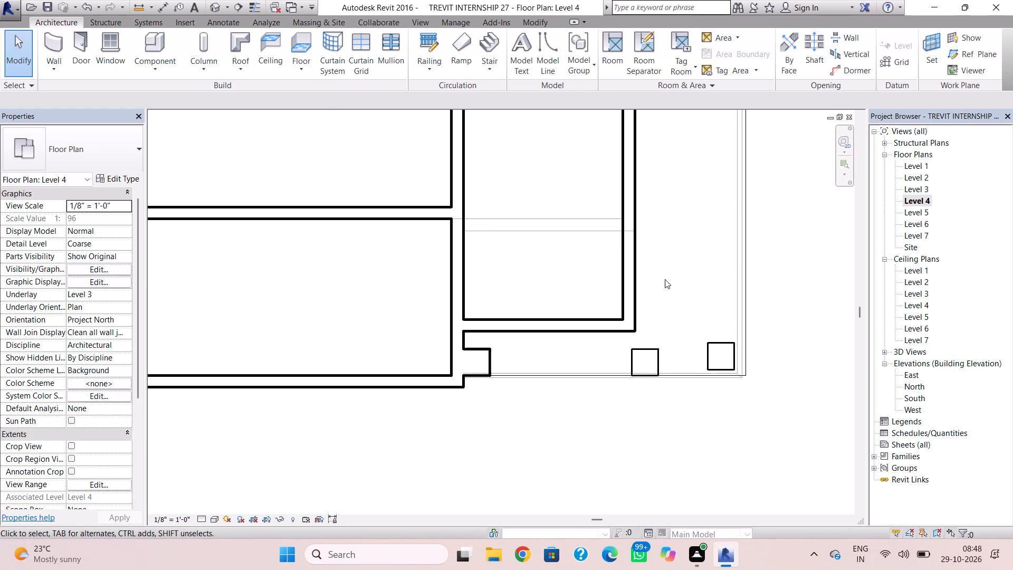
scroll(651, 278, "down", 1)
middle_click_drag(651, 278, 649, 307)
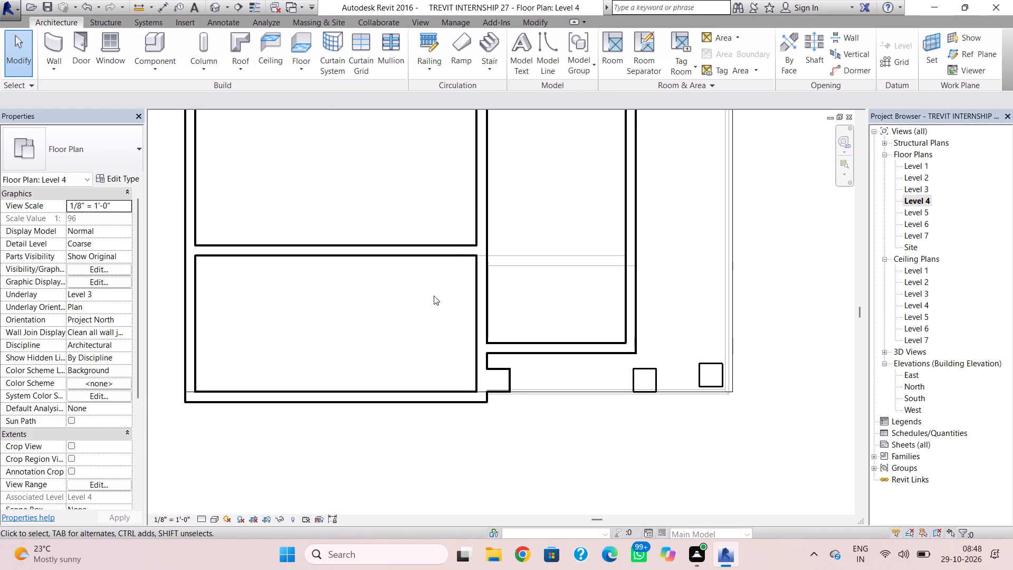
left_click(188, 309)
scroll(245, 290, "down", 1)
middle_click_drag(246, 291, 259, 348)
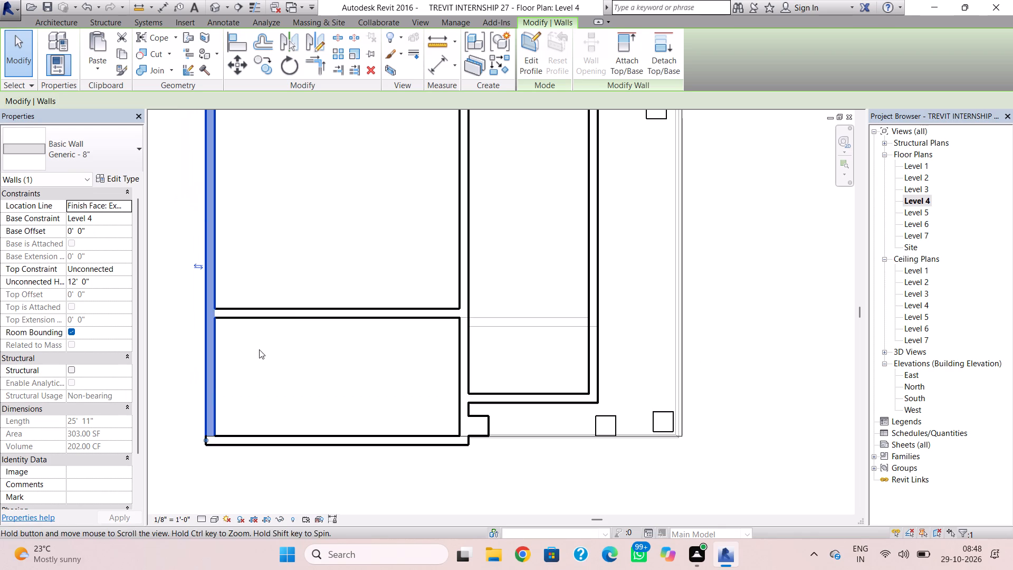
left_click(298, 311)
left_click(214, 294)
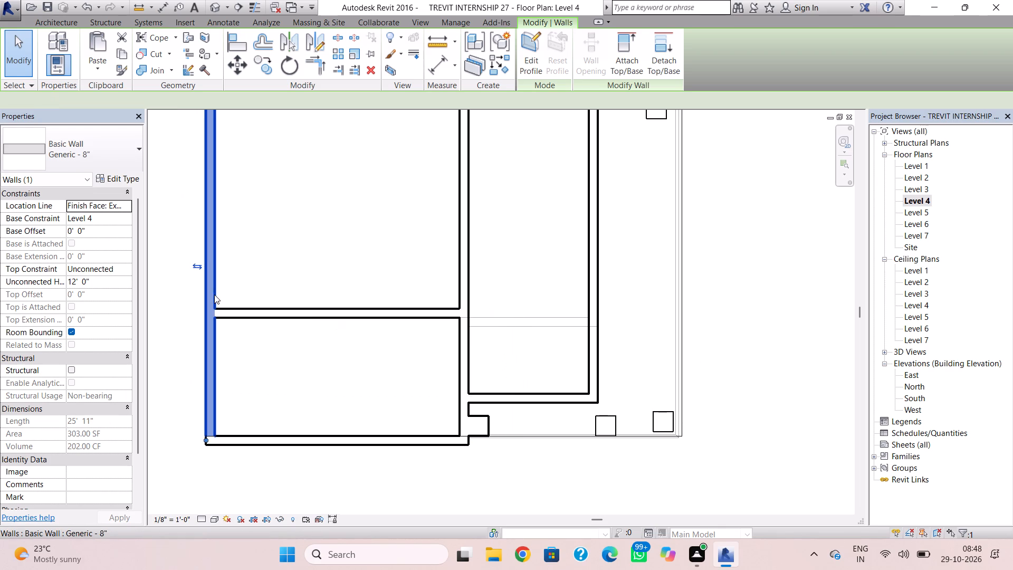
left_click(301, 306, "ctrl")
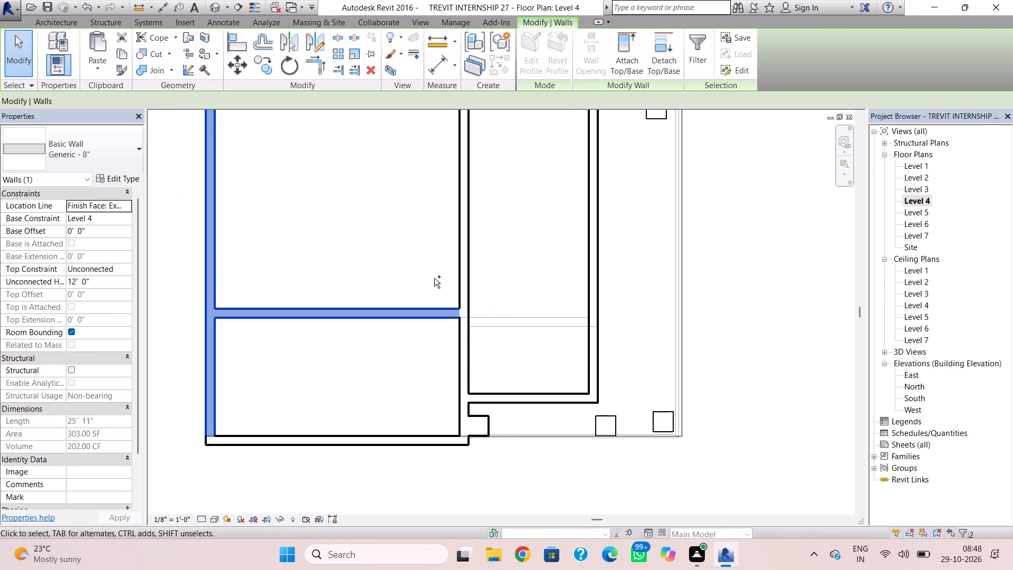
left_click(457, 274, "ctrl")
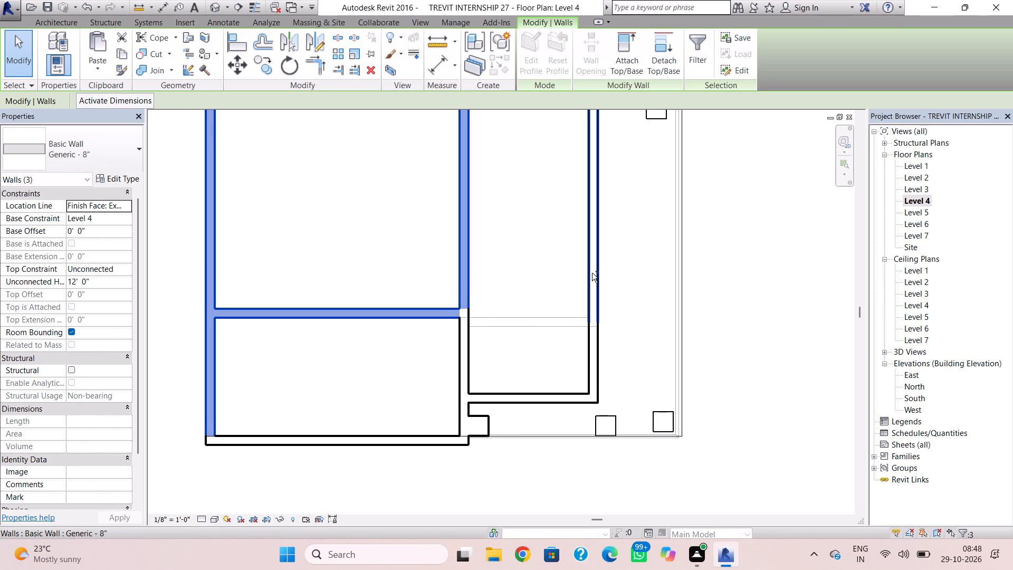
left_click(592, 273, "ctrl")
middle_click_drag(592, 280, 574, 391, "ctrl")
scroll(528, 278, "down", 7, "ctrl")
middle_click_drag(530, 288, 532, 394)
left_click(475, 240, "ctrl")
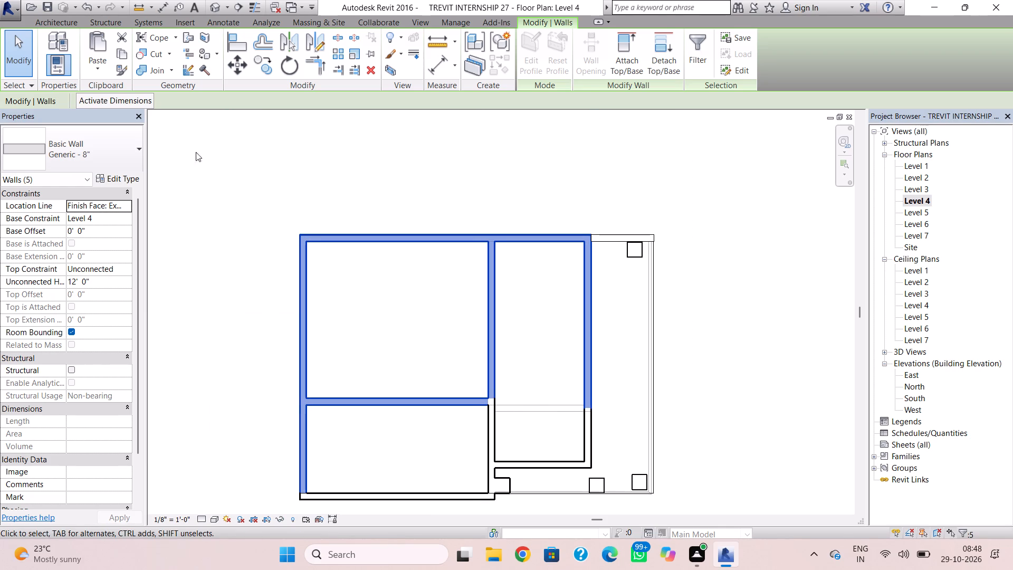
left_click(120, 53)
left_click(109, 70)
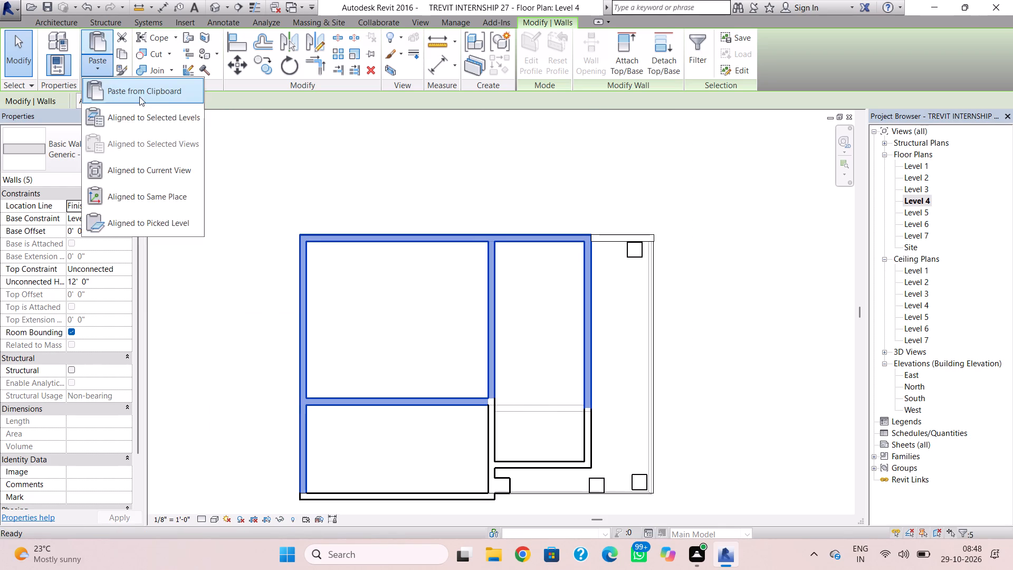
left_click(179, 120)
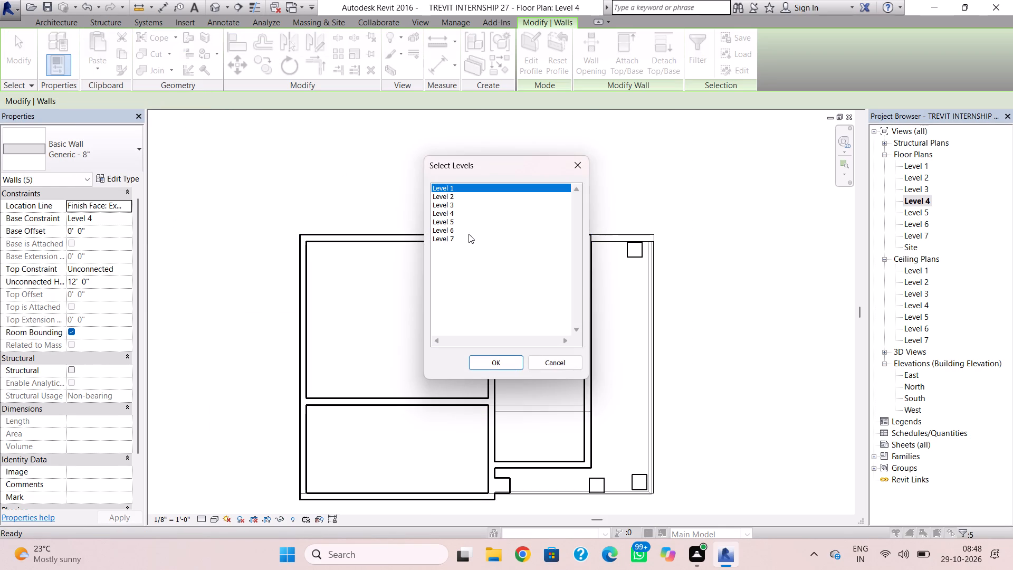
left_click(467, 233)
left_click(494, 365)
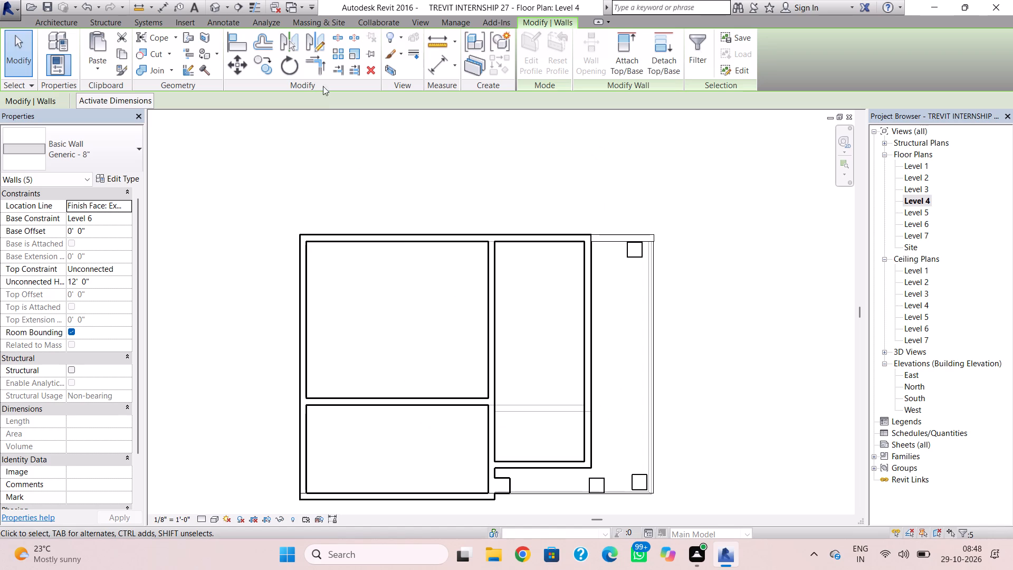
left_click(215, 5)
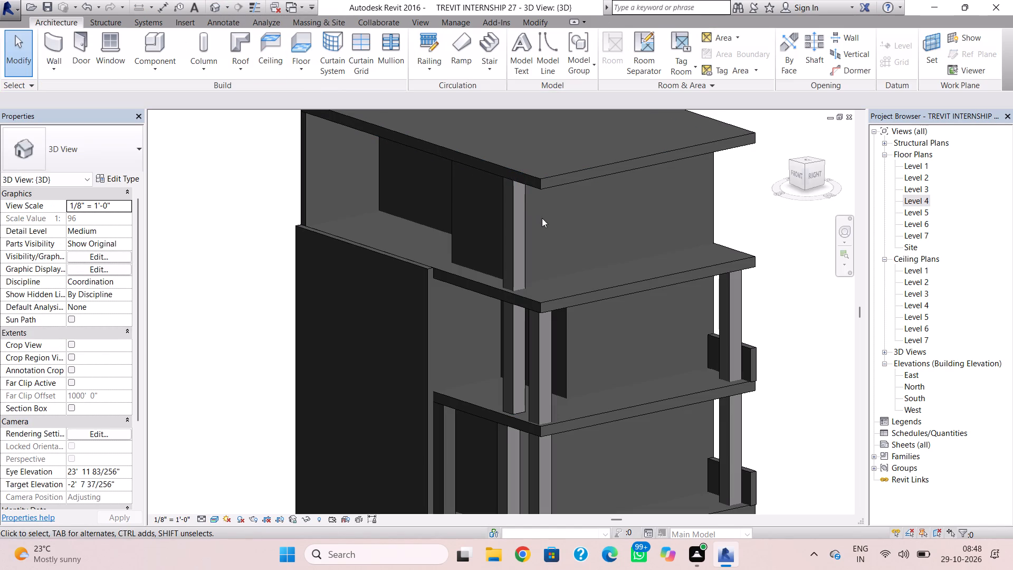
right_click_drag(469, 241, 543, 207, "ctrl")
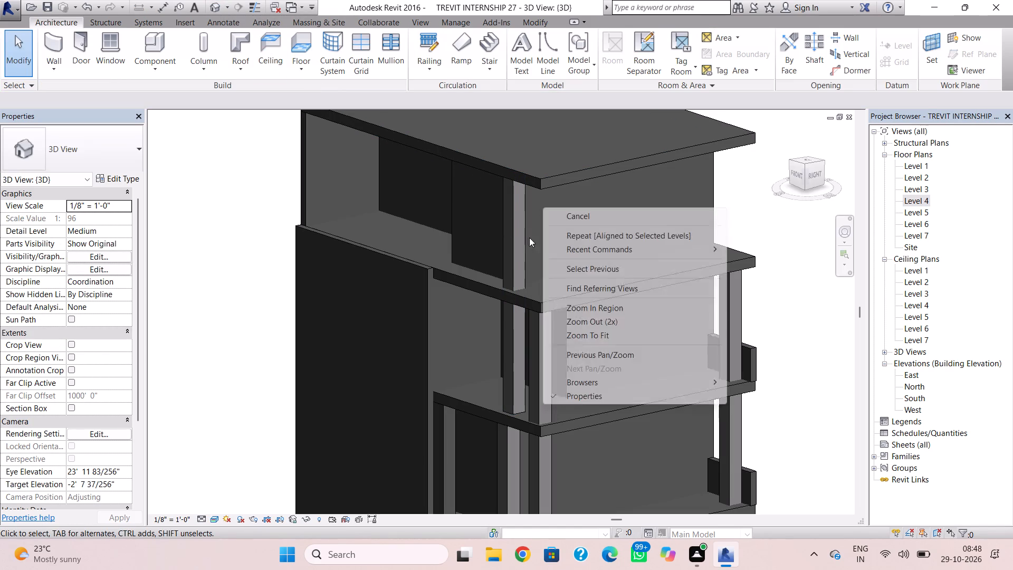
key("Escape")
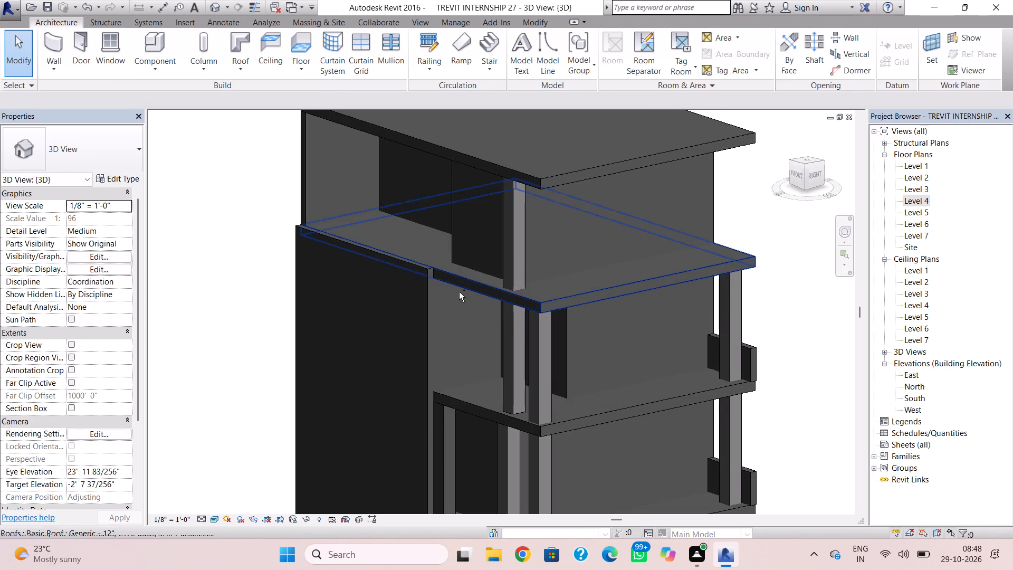
Stretch the top of the tall 8" front wall upward from Level 6 to the Level 7 roof slab.
right_click_drag(460, 292, 555, 292, "shift")
left_click(382, 273)
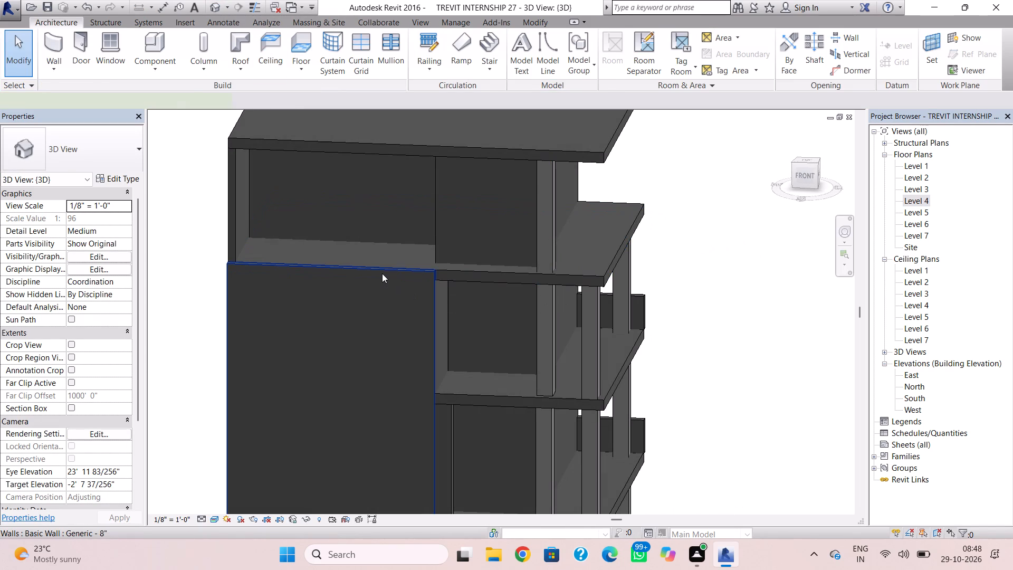
left_click_drag(332, 262, 337, 157)
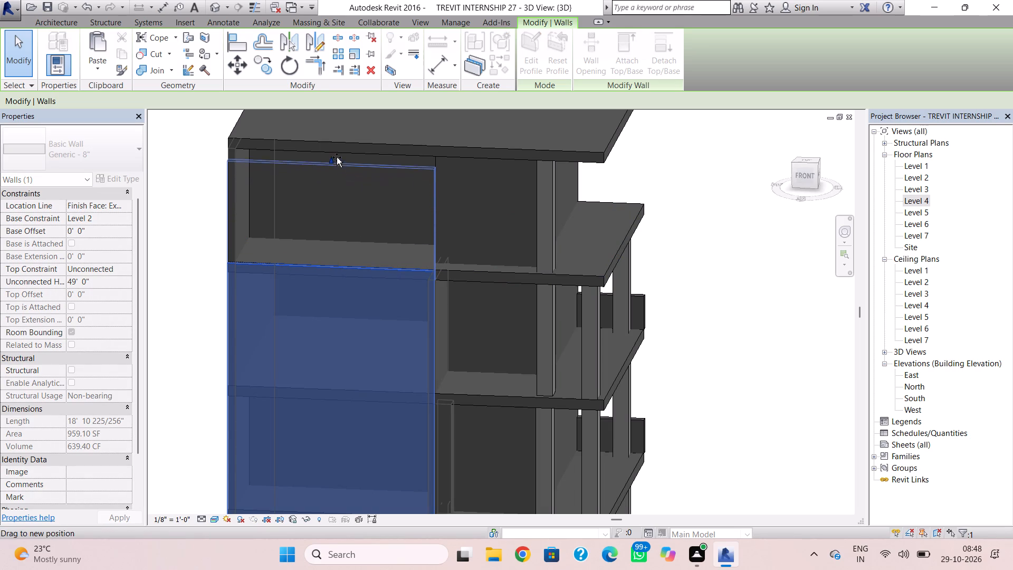
left_click_drag(337, 157, 336, 141)
key("Escape")
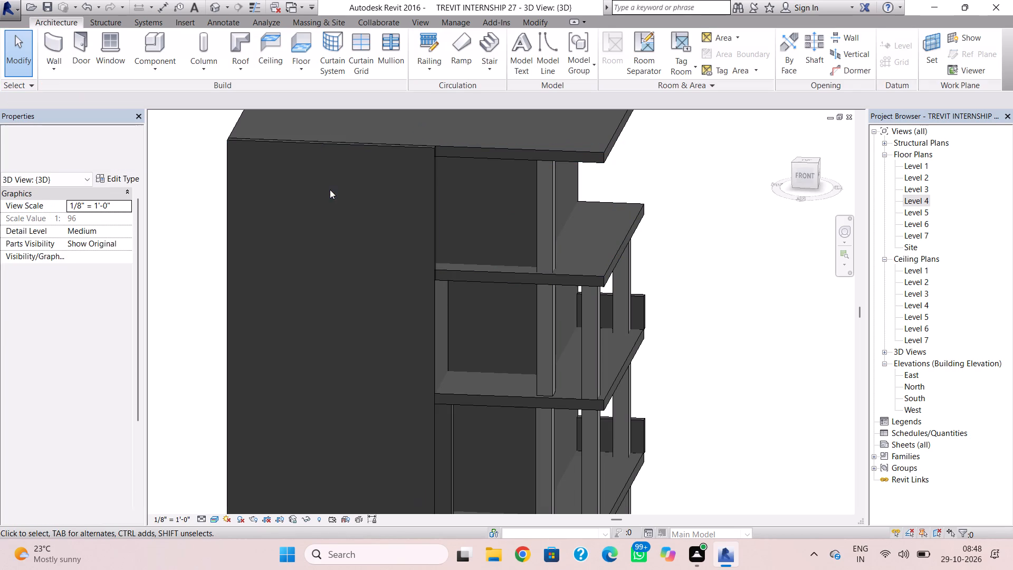
Copy the Level 4 wall between the southwest room and the front recess, and paste it aligned to Level 6.
right_click_drag(335, 198, 246, 202, "shift")
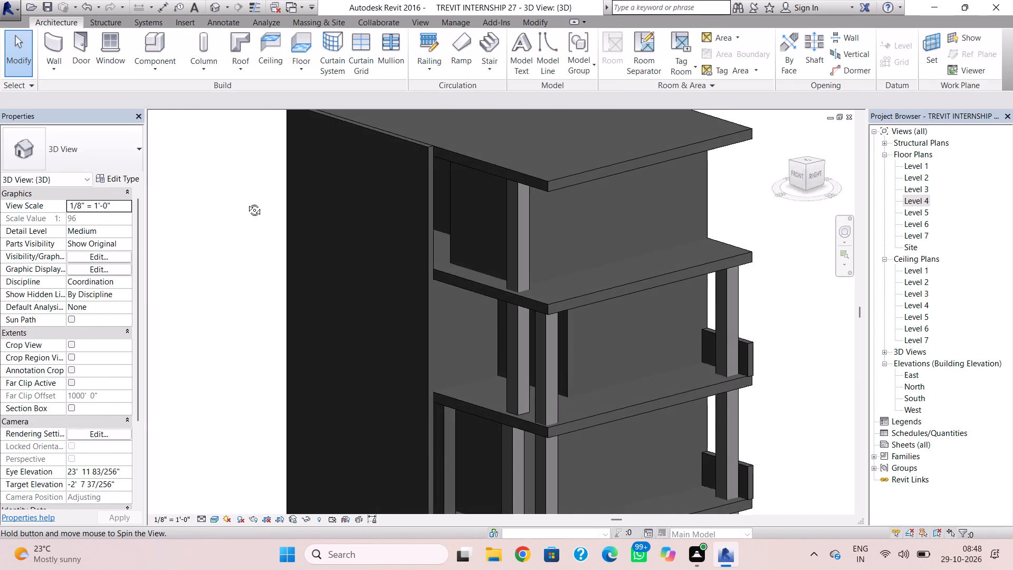
right_click_drag(246, 202, 196, 192, "shift")
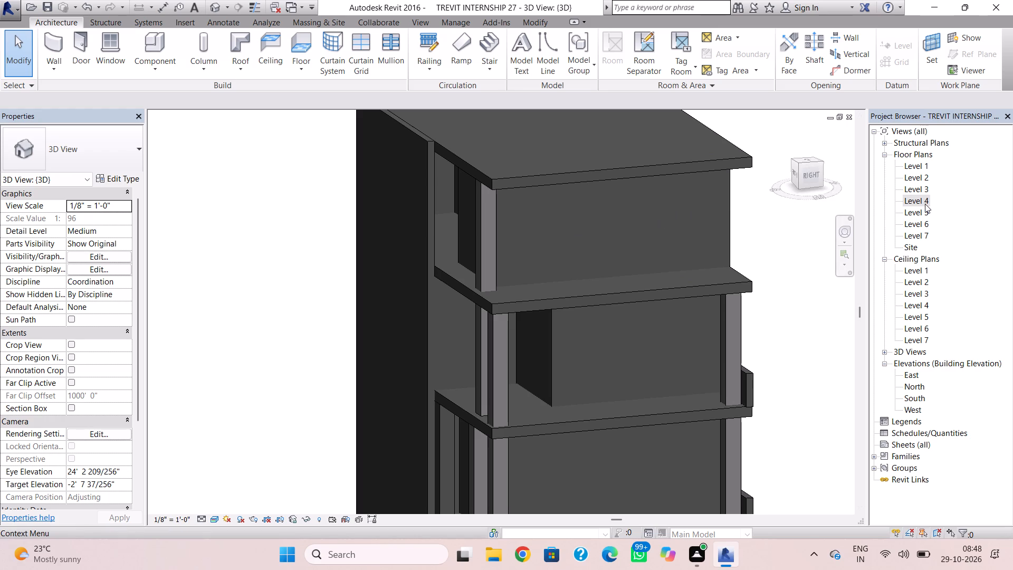
double_click(910, 214)
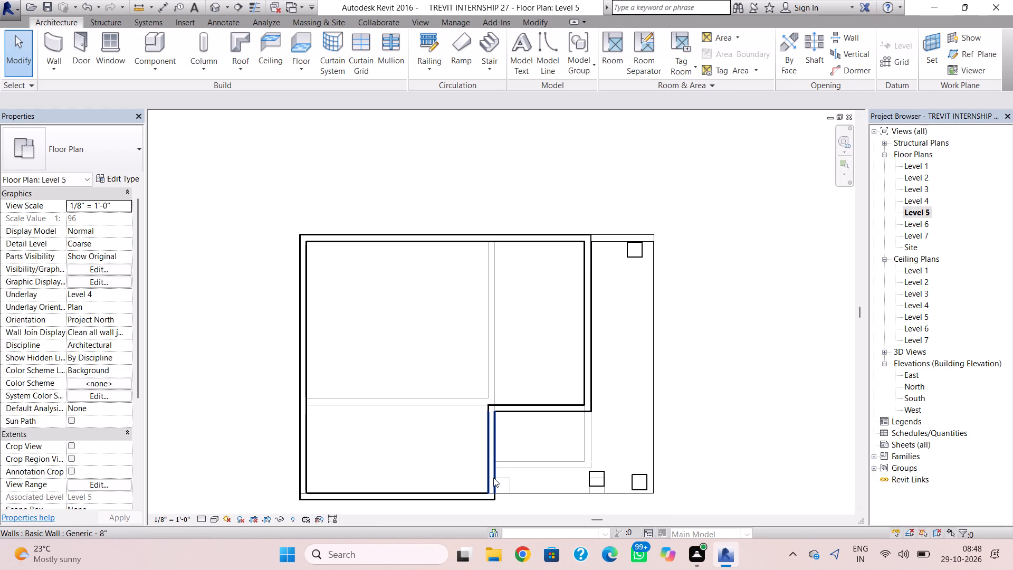
left_click(498, 490)
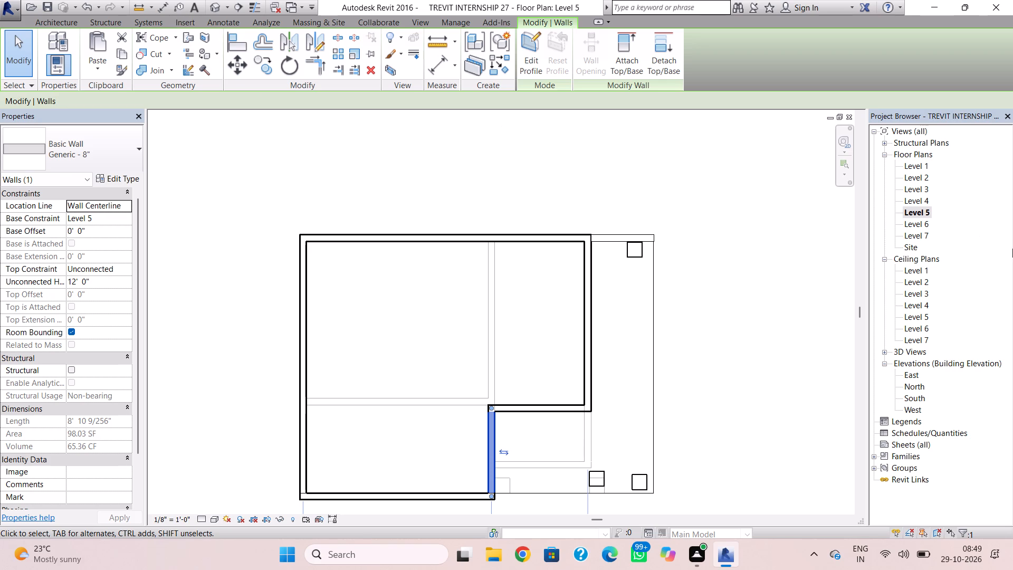
double_click(914, 196)
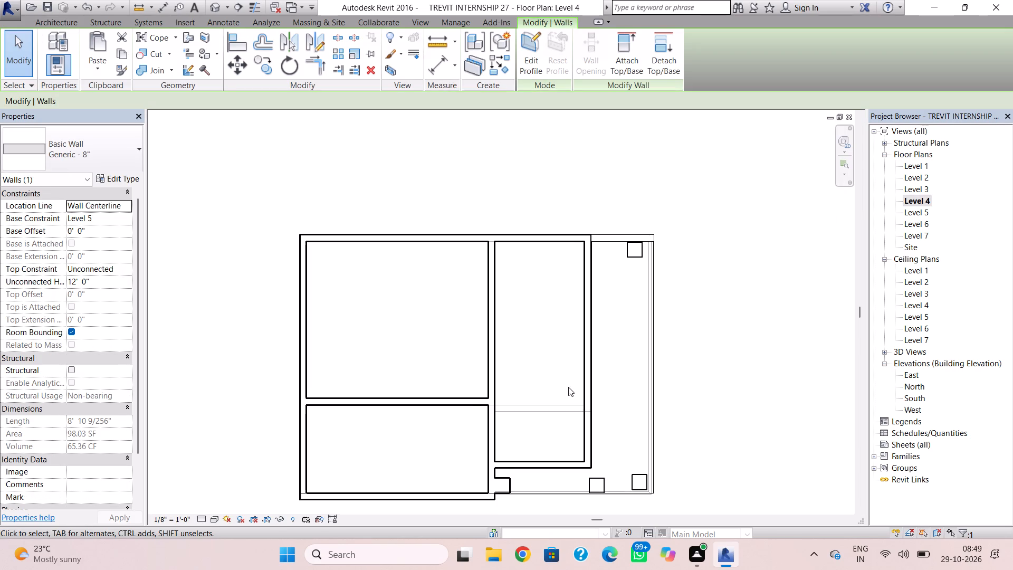
middle_click_drag(577, 385, 556, 249)
left_click(470, 340)
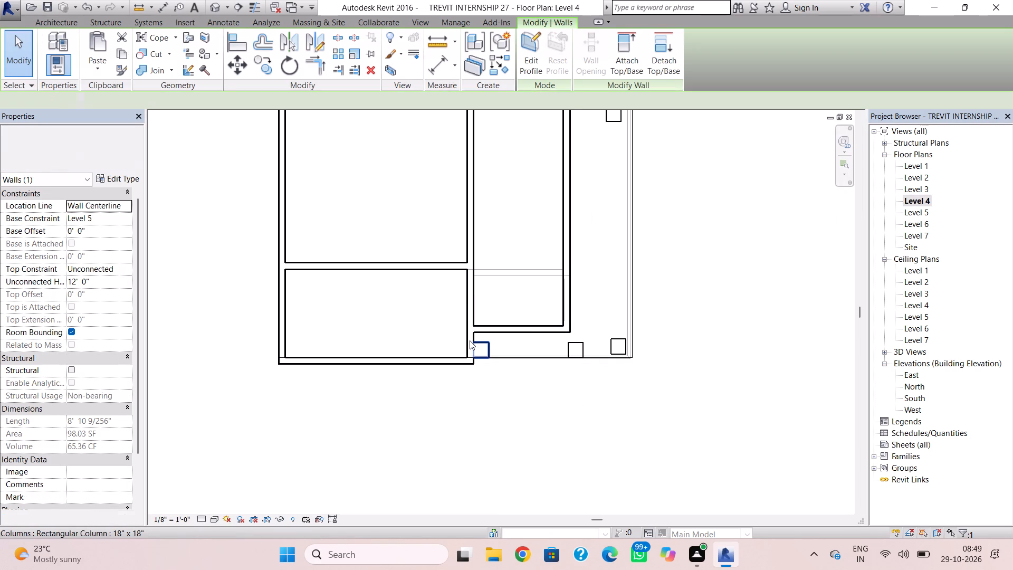
left_click(467, 338)
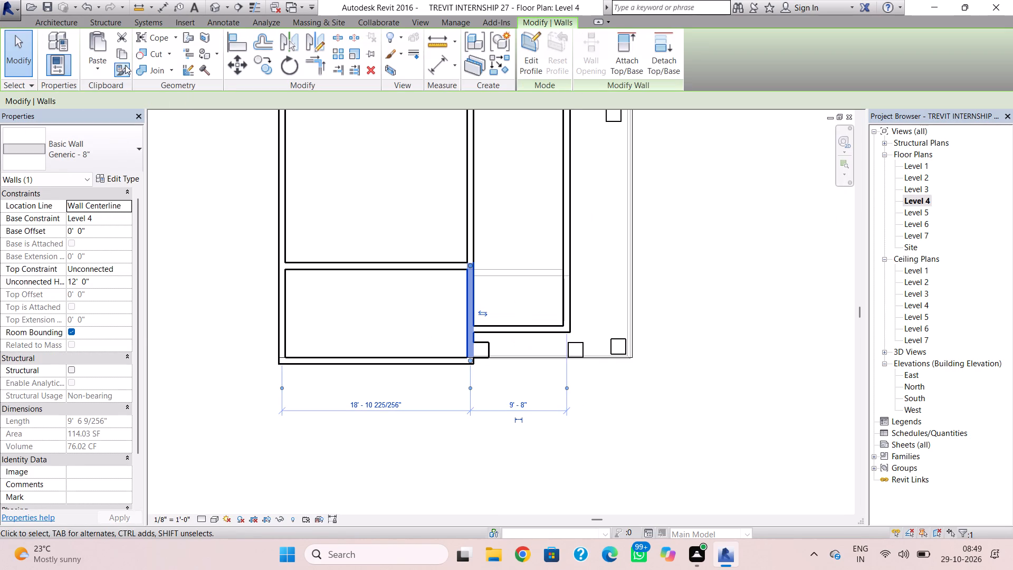
left_click(123, 54)
left_click(95, 62)
left_click(132, 120)
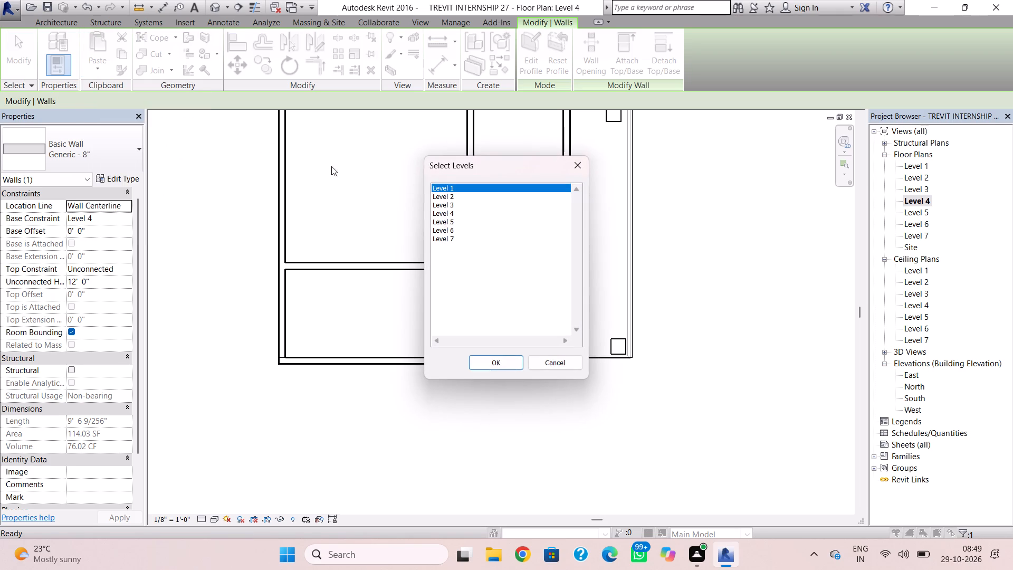
left_click(446, 230)
left_click(488, 364)
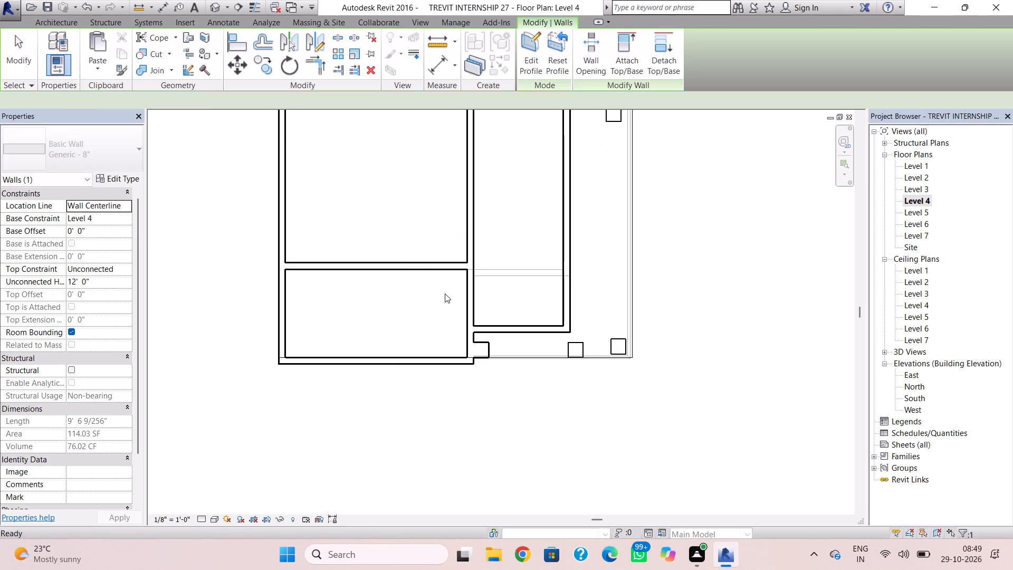
left_click(211, 6)
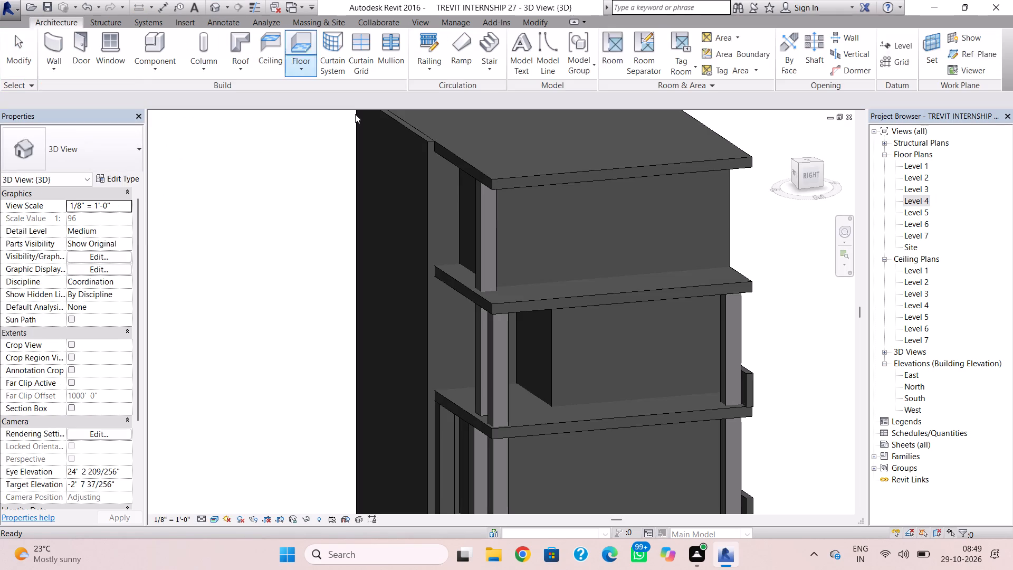
key("Escape")
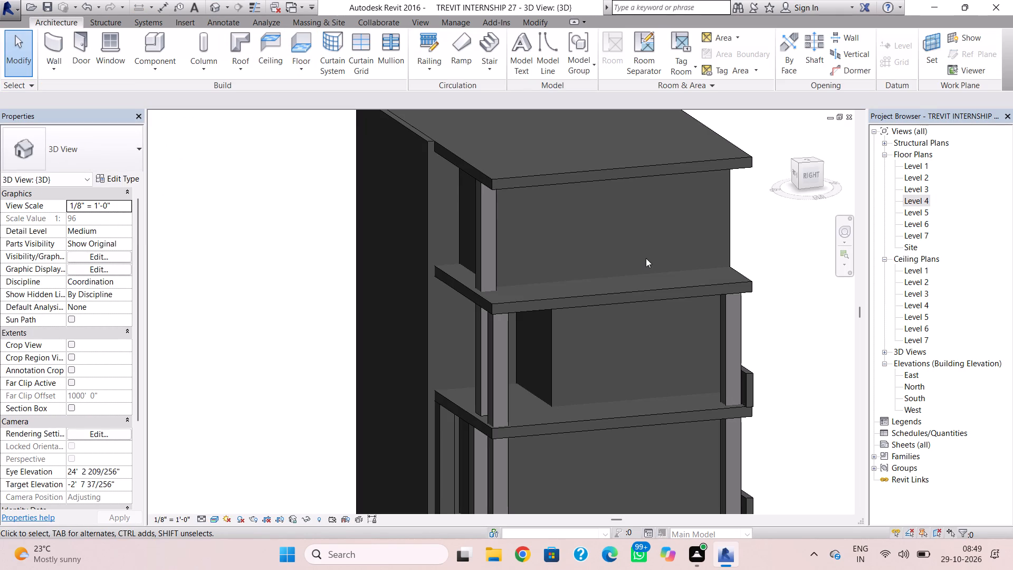
Inspect the upper storeys' walls, slabs and front columns from the front and the southeast corner.
right_click_drag(604, 241, 605, 270, "shift")
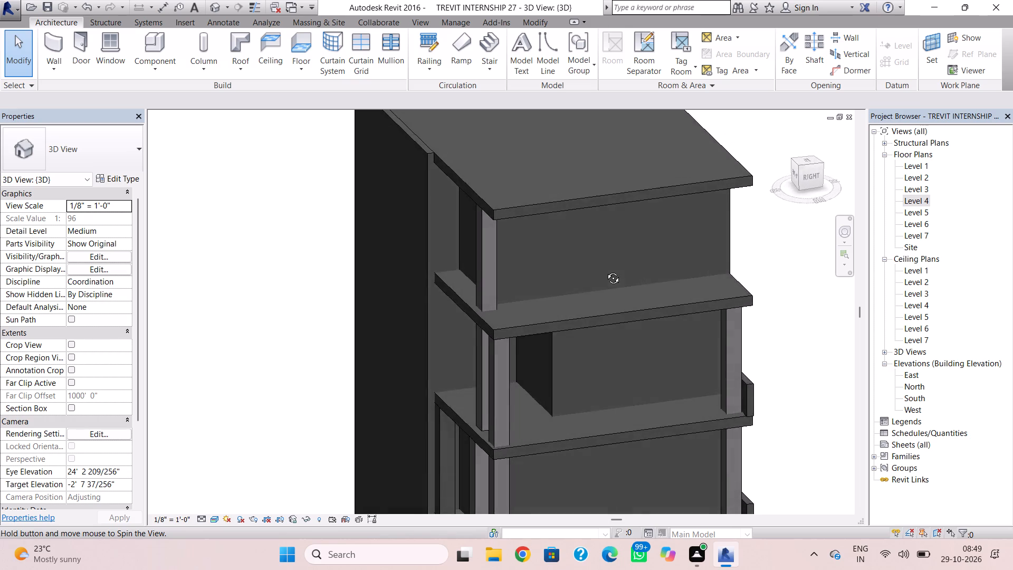
right_click_drag(605, 270, 739, 211, "shift")
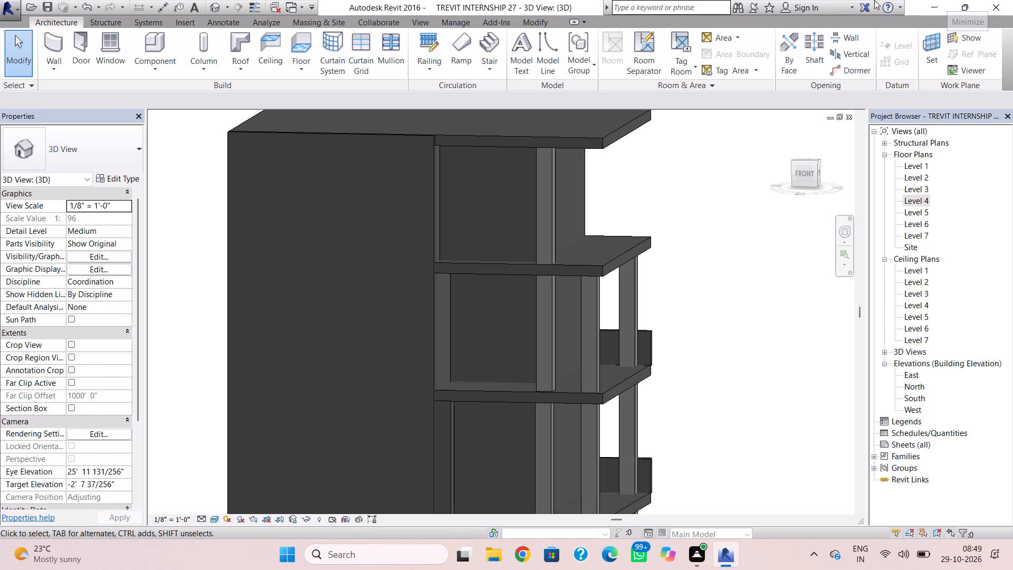
scroll(596, 259, "down", 2)
middle_click_drag(604, 263, 609, 228)
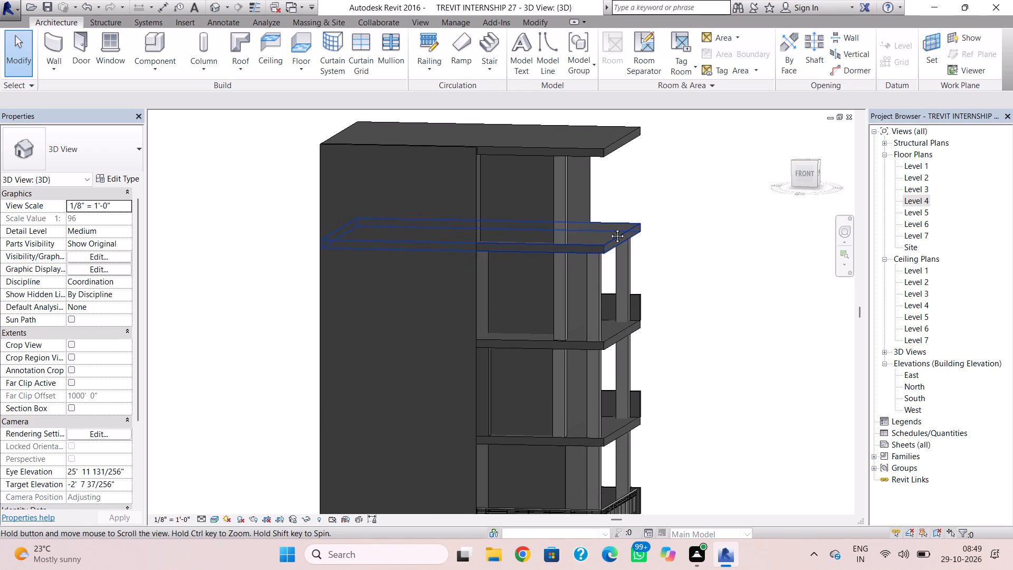
middle_click_drag(609, 228, 623, 185)
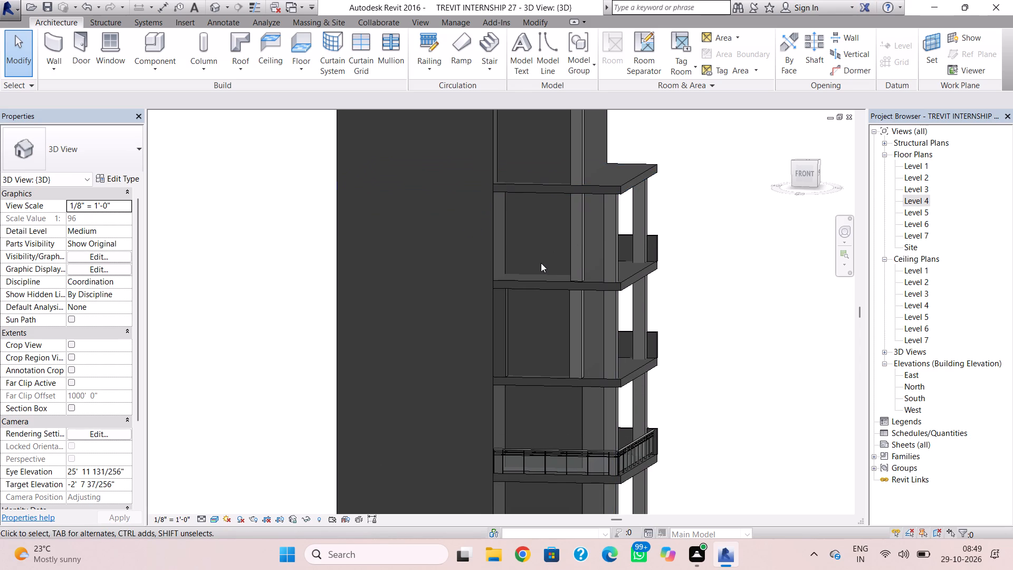
right_click_drag(541, 263, 570, 251, "shift")
left_click(511, 315)
right_click_drag(598, 307, 491, 332, "shift")
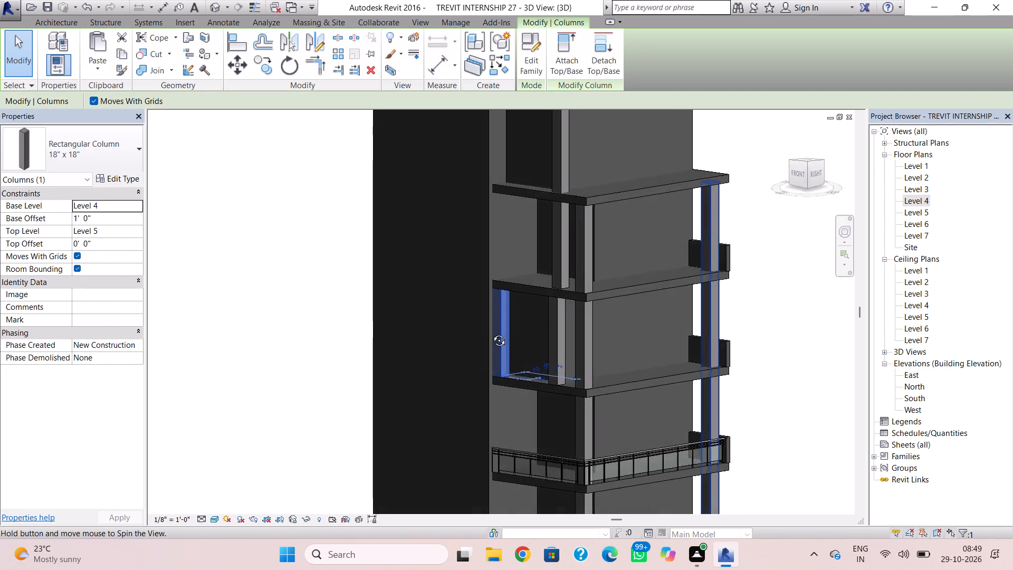
right_click_drag(491, 332, 555, 354, "shift")
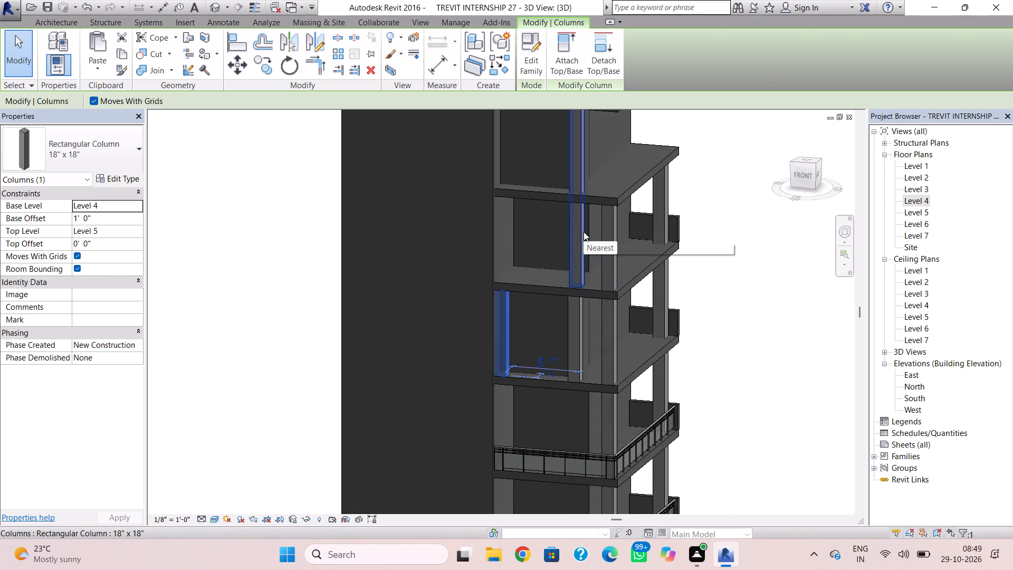
key("Escape")
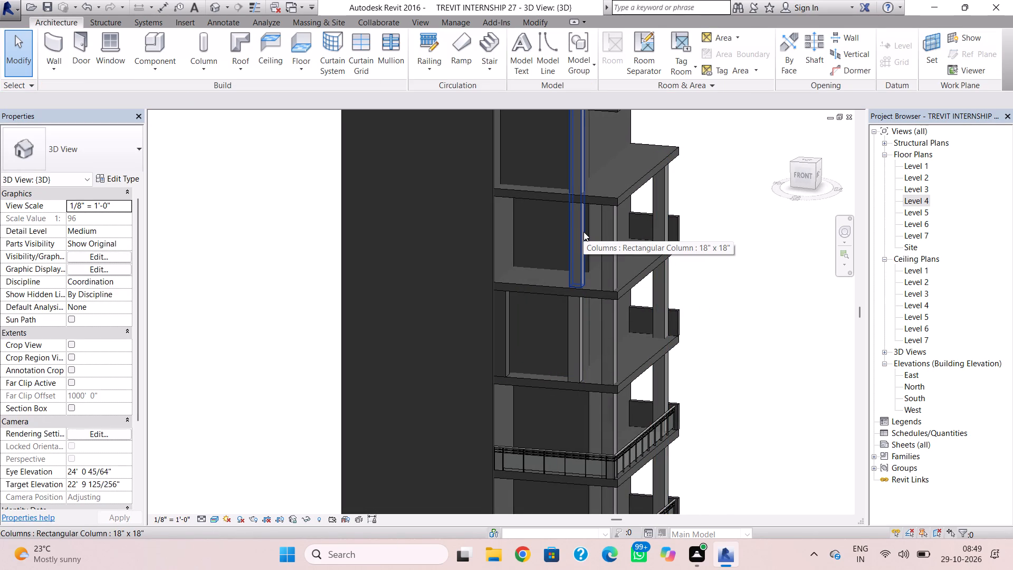
scroll(635, 278, "down", 2)
middle_click_drag(634, 280, 642, 340)
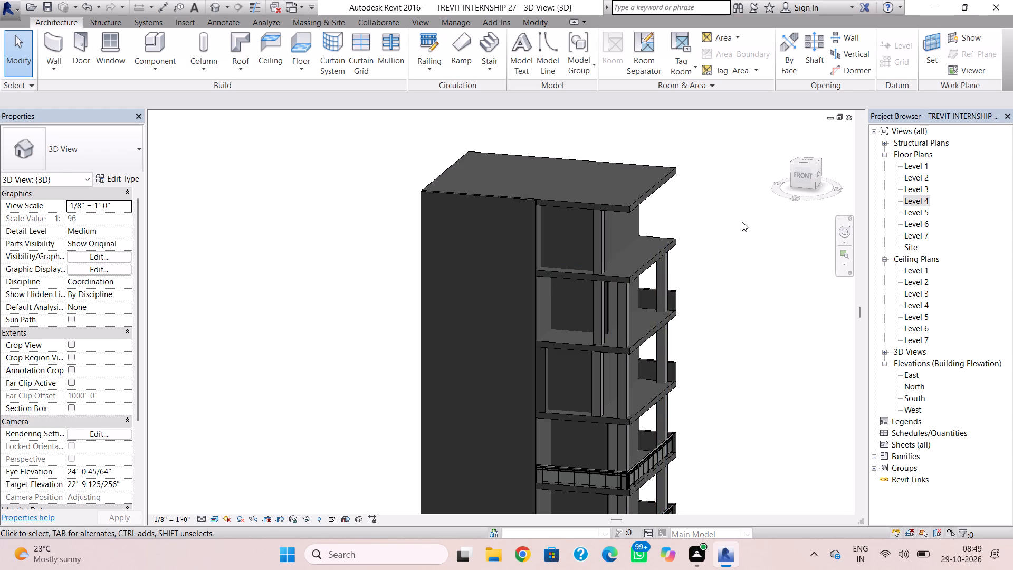
Edit the Level 7 roof footprint, moving its south boundary outward to about 5'-9" from the recess's back wall.
double_click(628, 214)
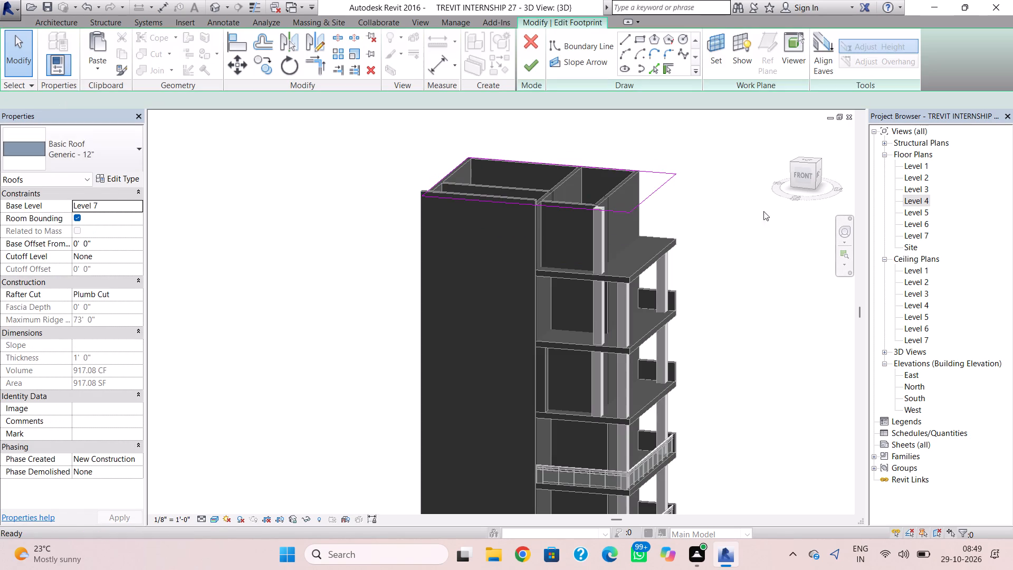
double_click(920, 224)
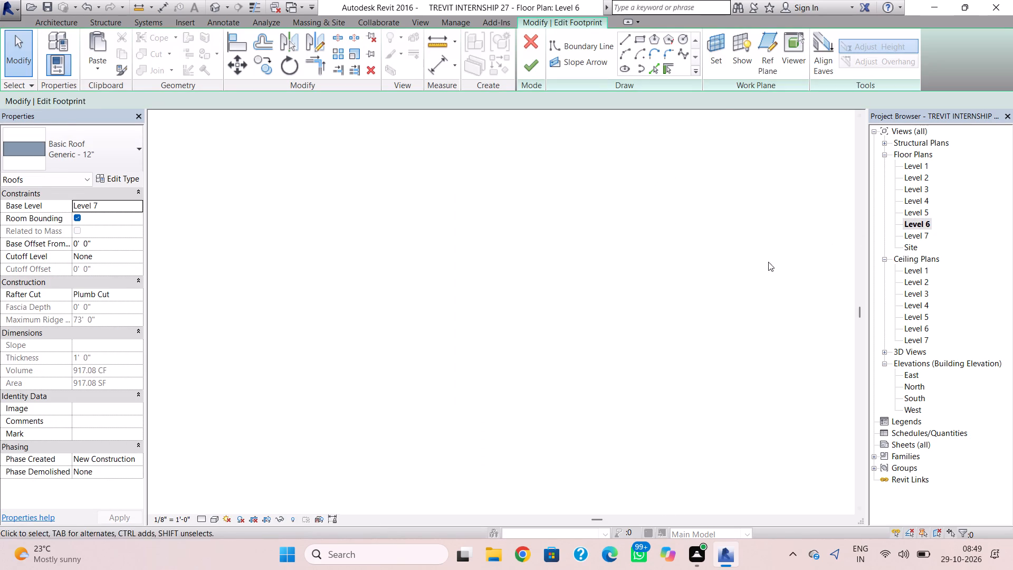
scroll(633, 297, "down", 2)
left_click(570, 347)
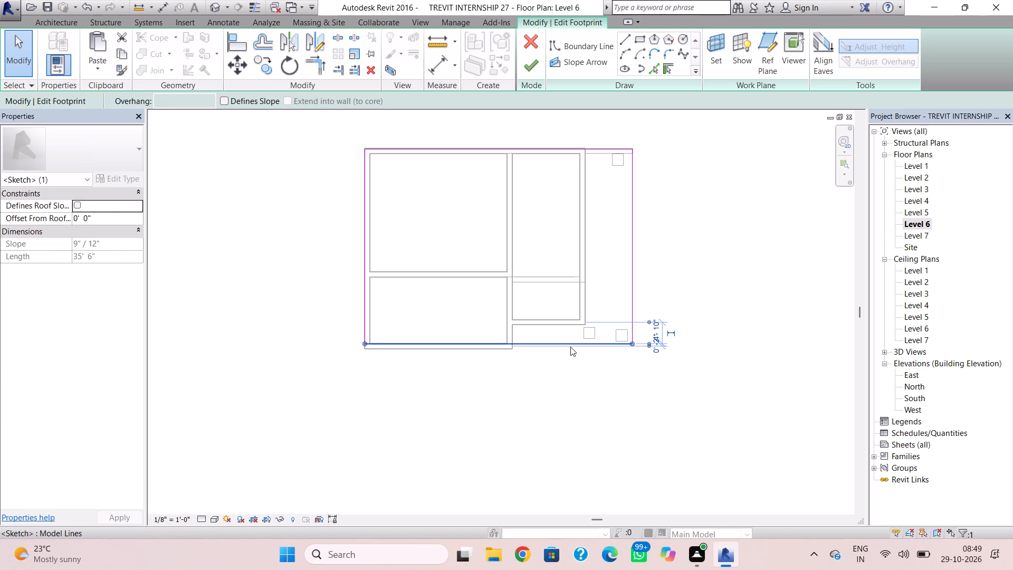
key("Down")
key("Down")
key("Down")
key("Down")
key("Down")
key("Down")
key("Down")
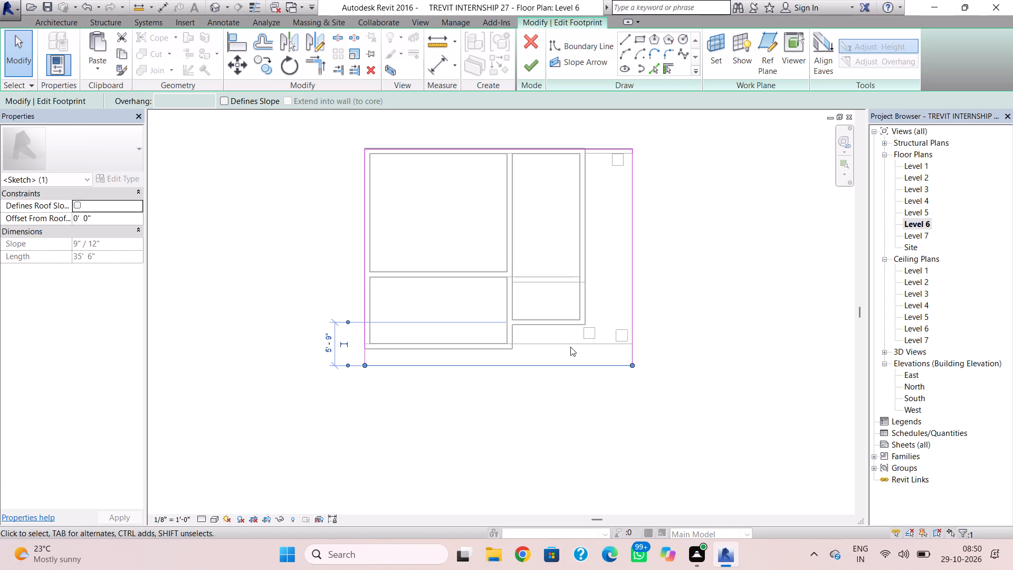
Move the roof footprint's east boundary outward to about 9'-1" from the east wall, and finish with the highlighted walls attached to the roof.
left_click(630, 298)
key("Right")
key("Right")
key("Right")
key("Right")
key("Right")
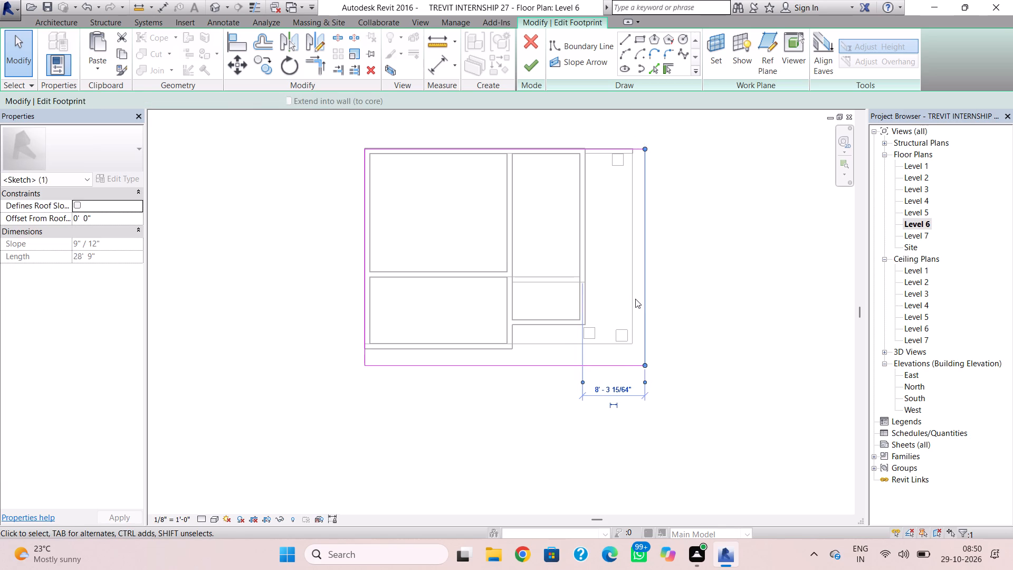
key("Right")
key("Right")
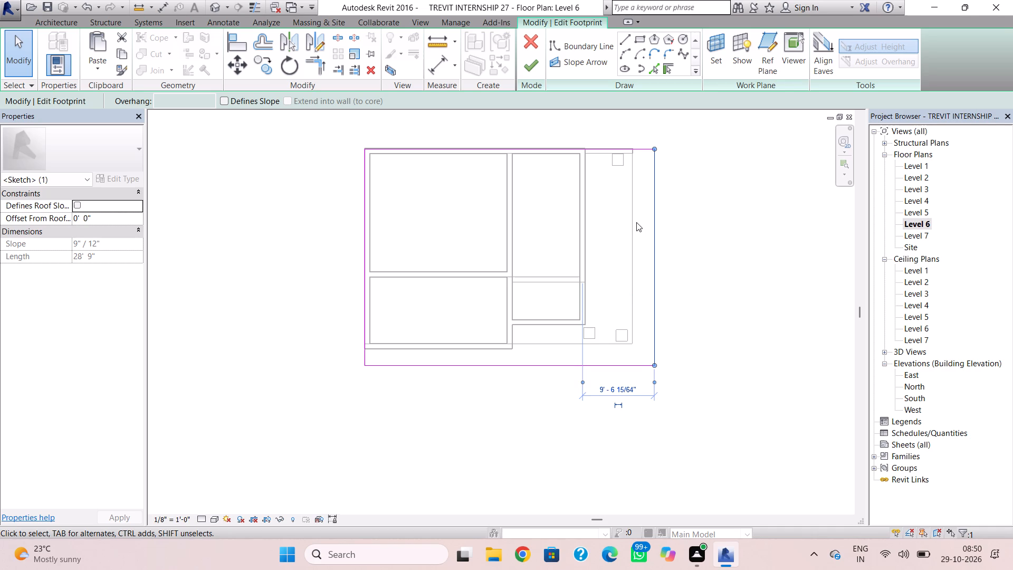
key("Left")
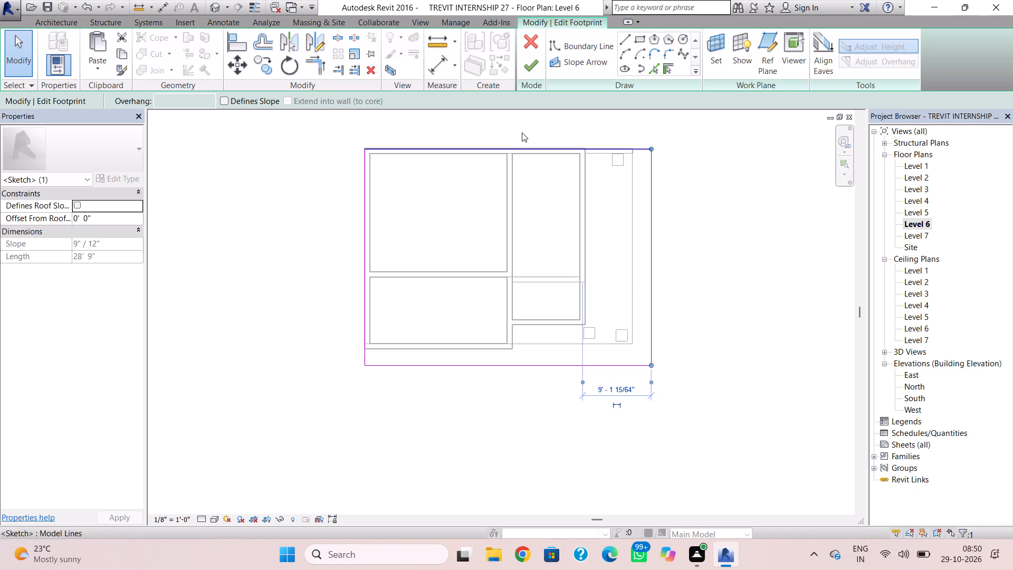
left_click(522, 72)
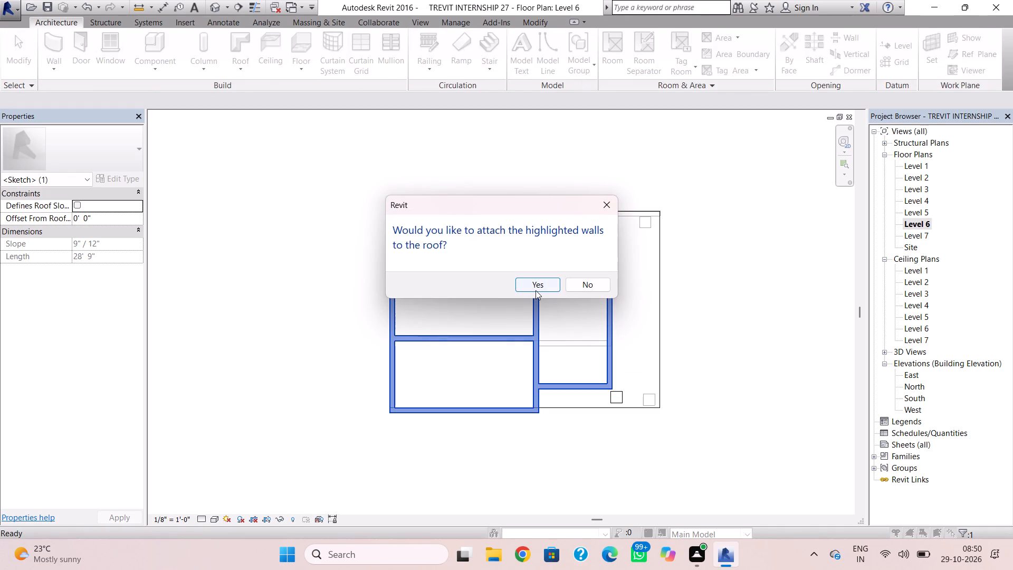
left_click(536, 290)
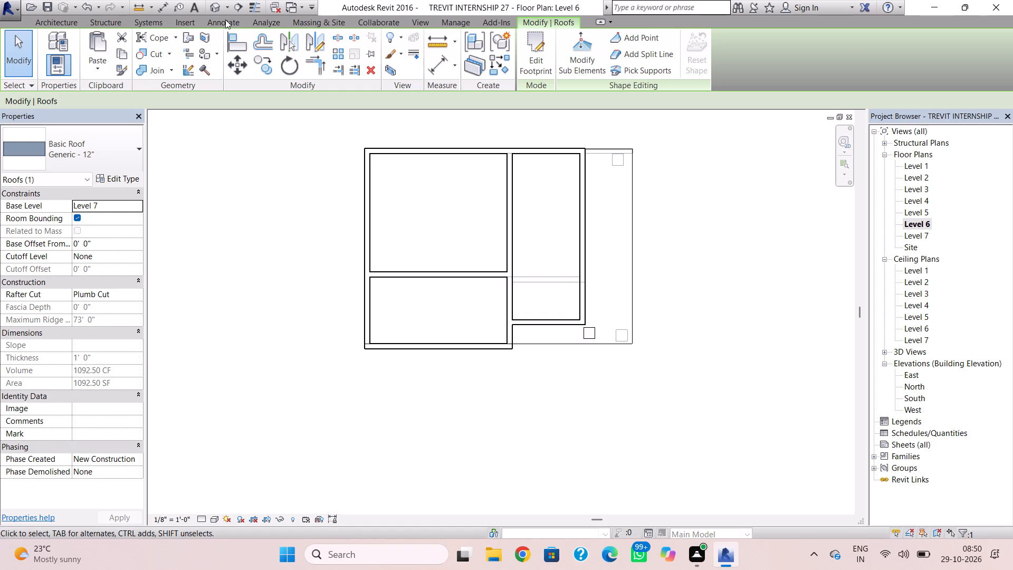
Open the Top Level choices of the 18" x 18" front column between Levels 5 and 7 in 3D.
left_click(213, 4)
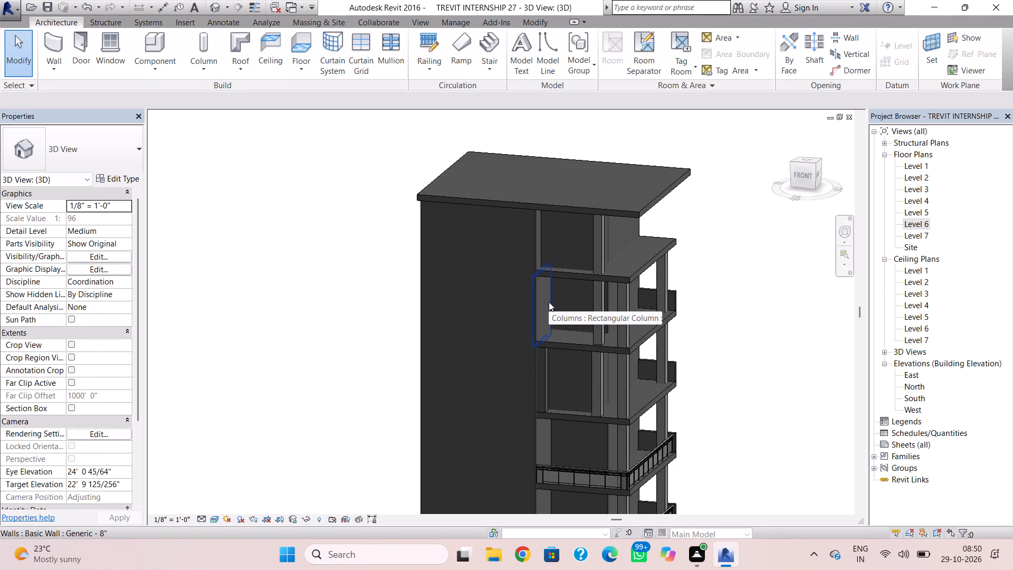
left_click(600, 270)
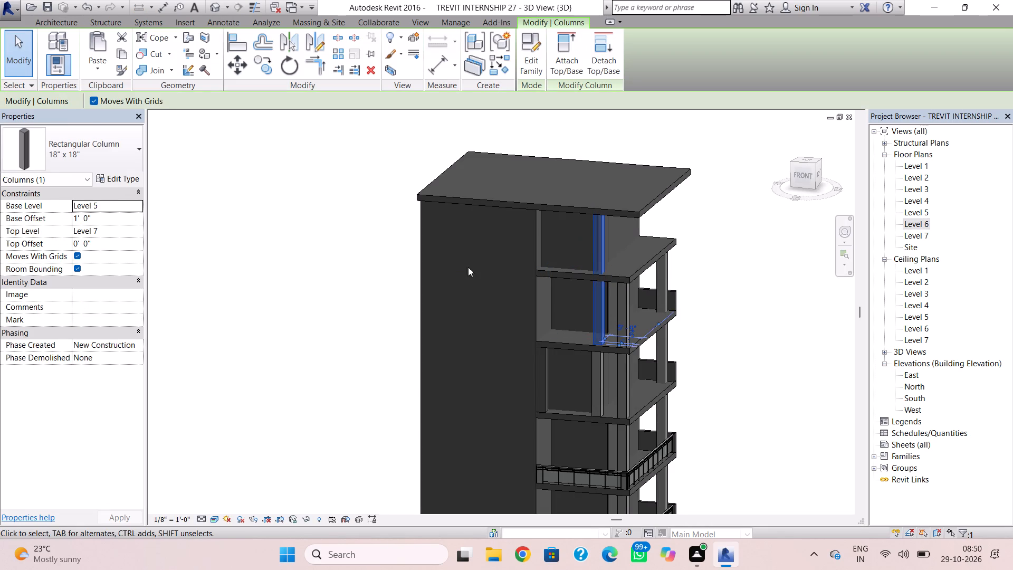
left_click(113, 233)
left_click(141, 233)
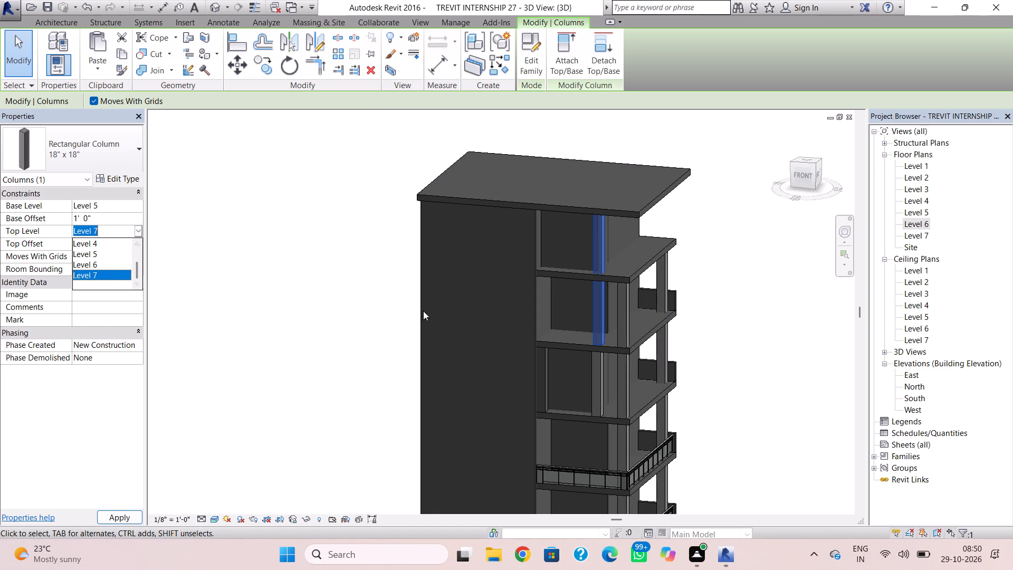
key("Escape")
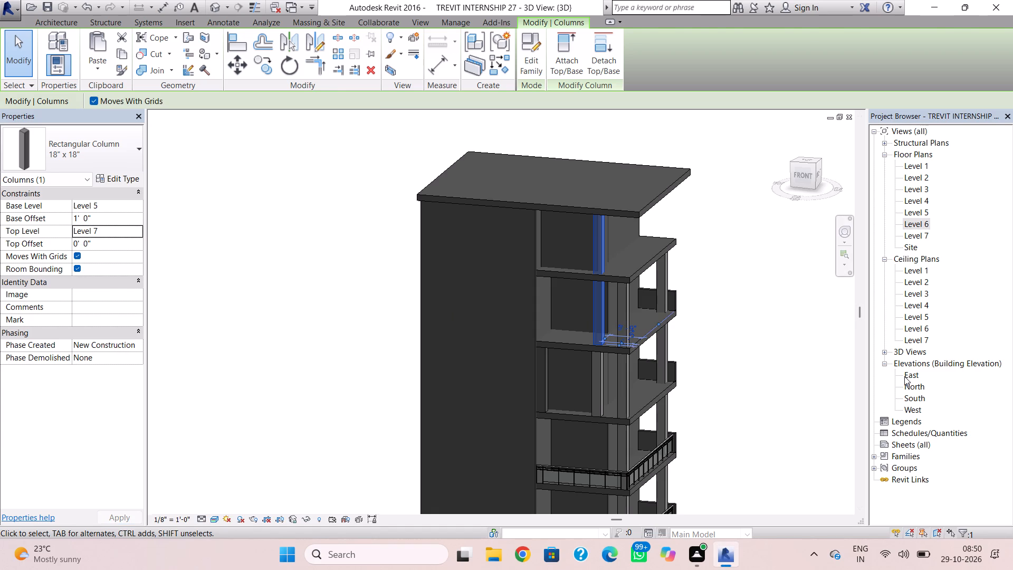
In the East elevation, add a new level offset 12' above Level 7.
left_click(904, 376)
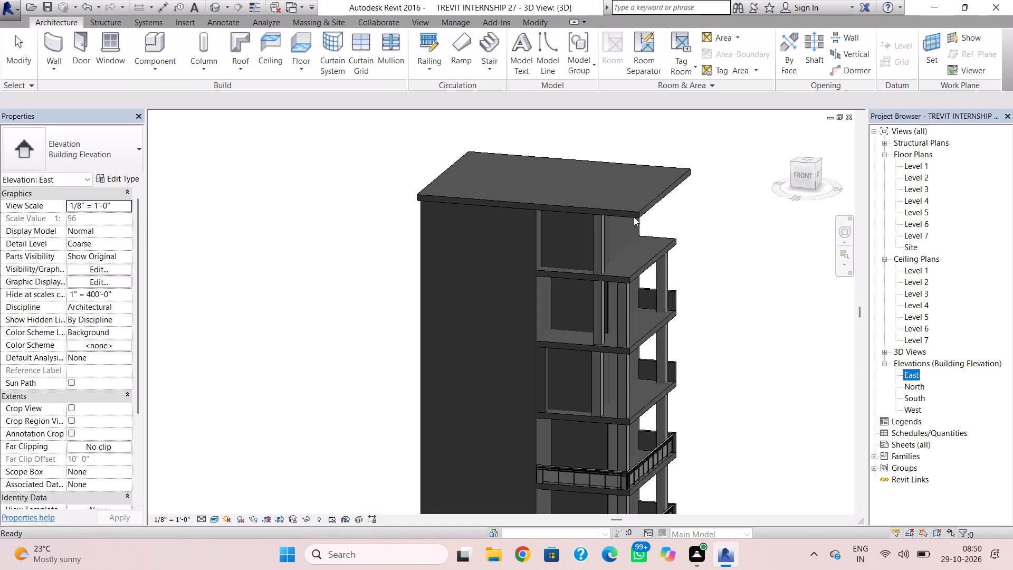
left_click(908, 376)
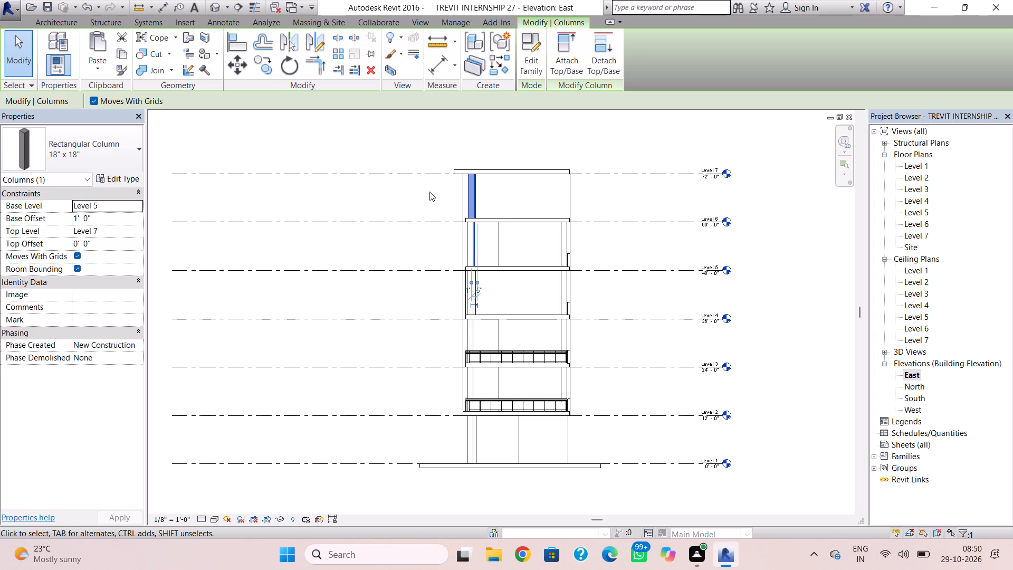
key("Escape")
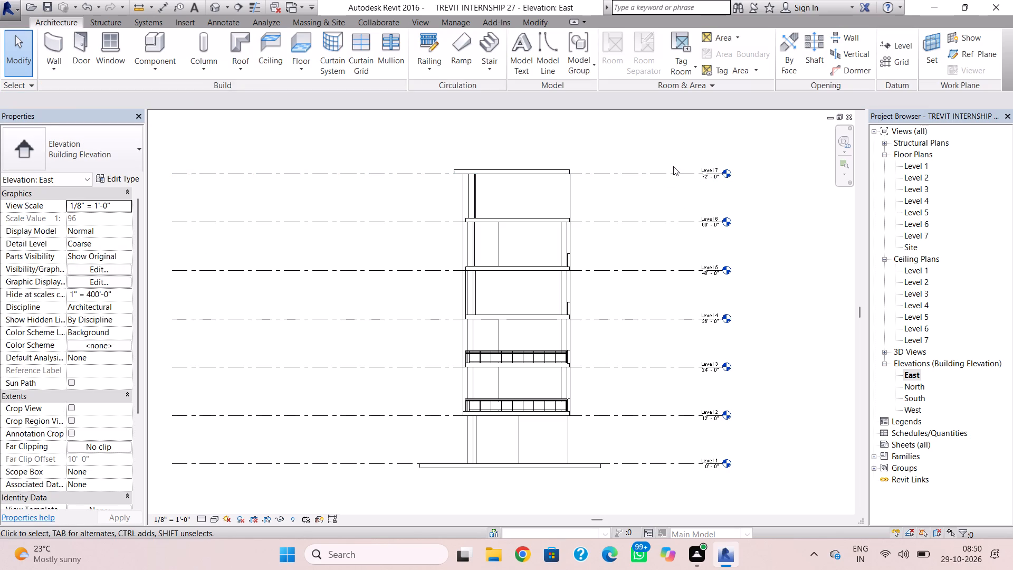
left_click(895, 47)
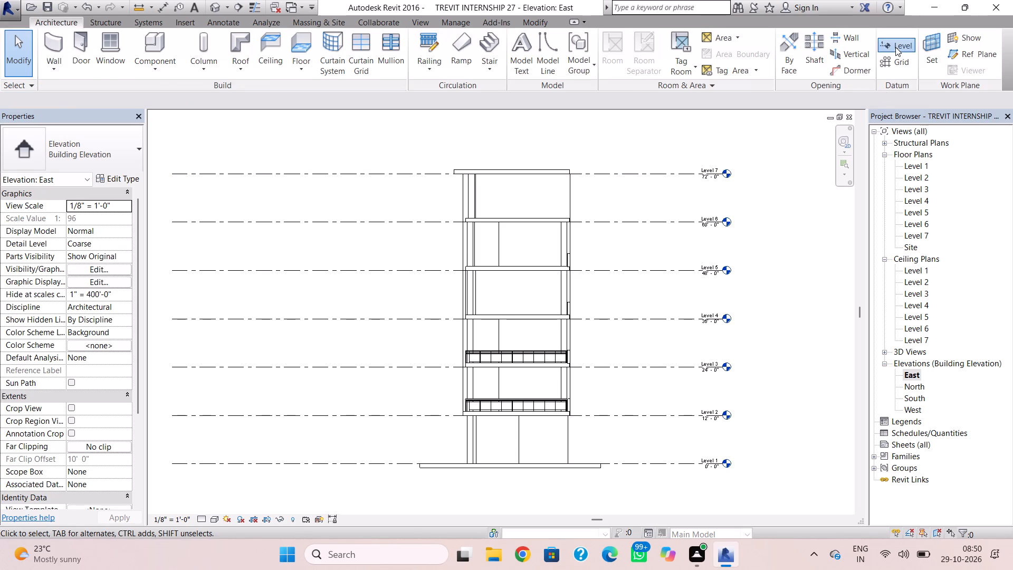
left_click(542, 43)
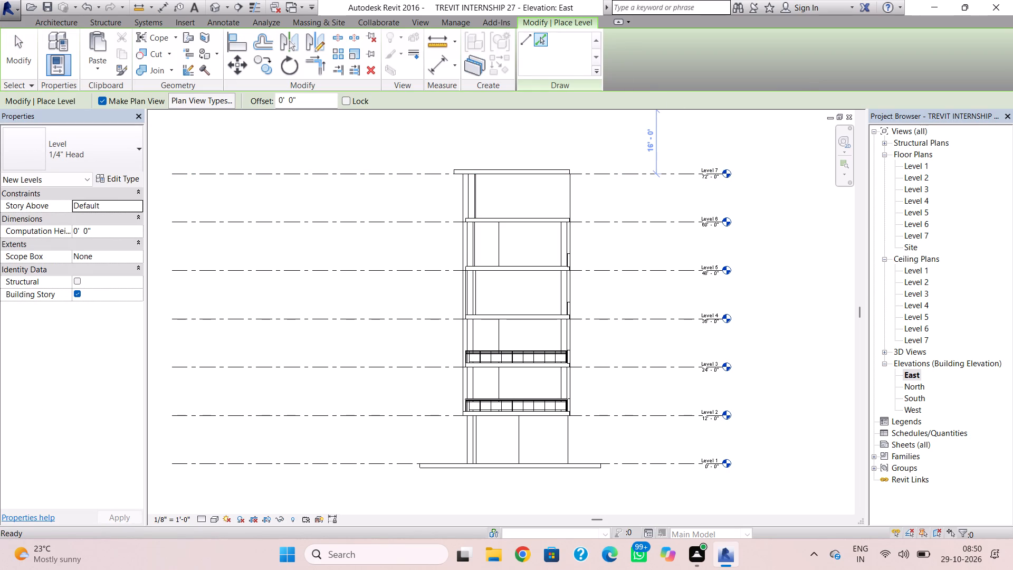
left_click(320, 101)
left_click_drag(320, 101, 265, 106)
type("12'")
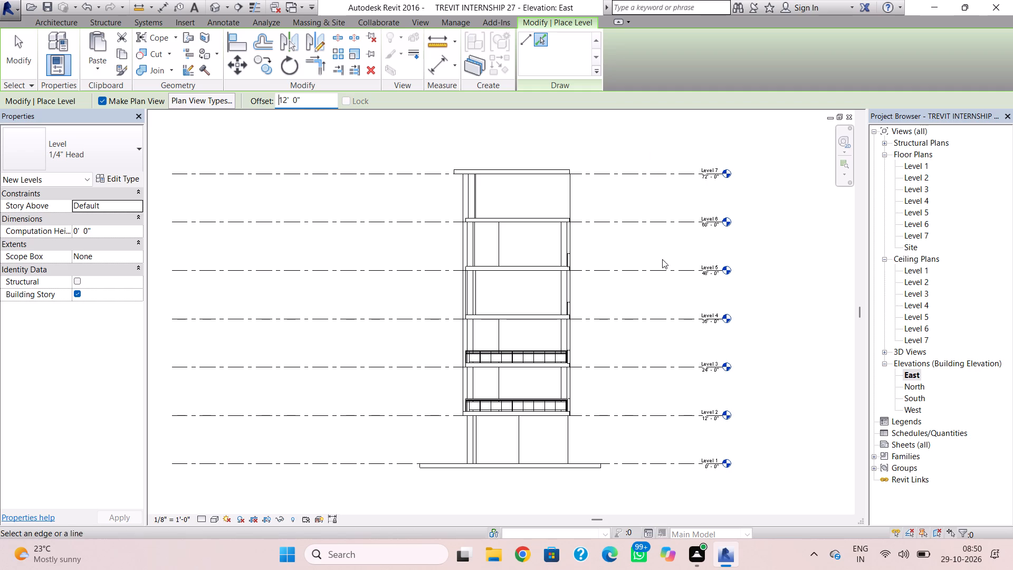
middle_click(649, 176)
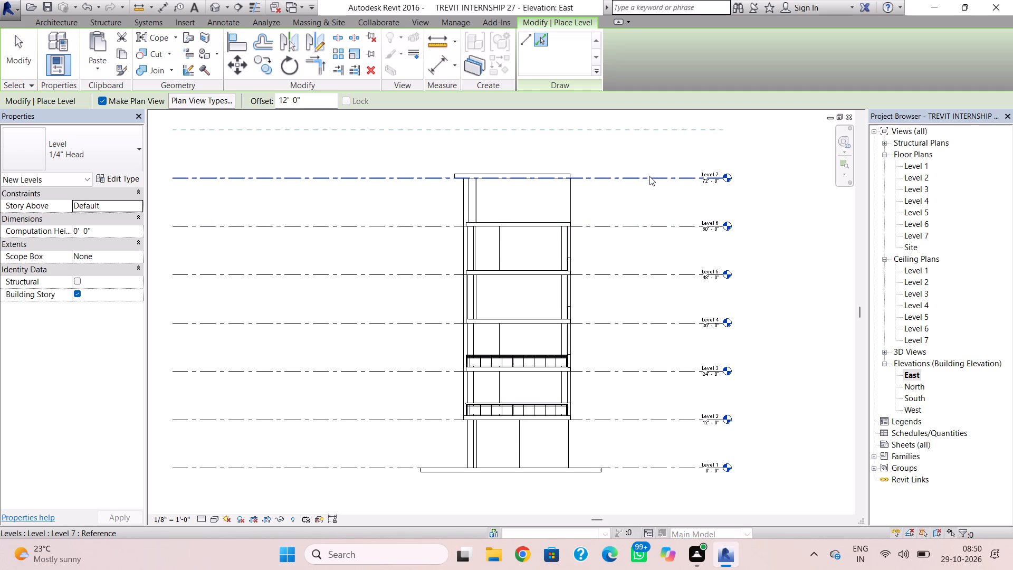
left_click(649, 176)
key("Escape")
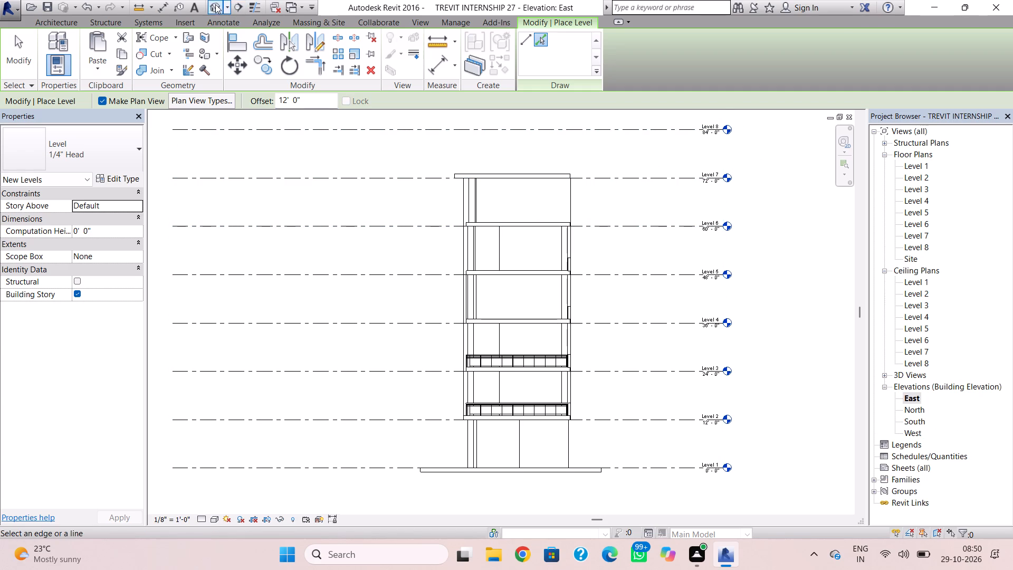
In the 3D view, copy the Level 7 roof and paste it aligned to Level 8.
left_click(215, 4)
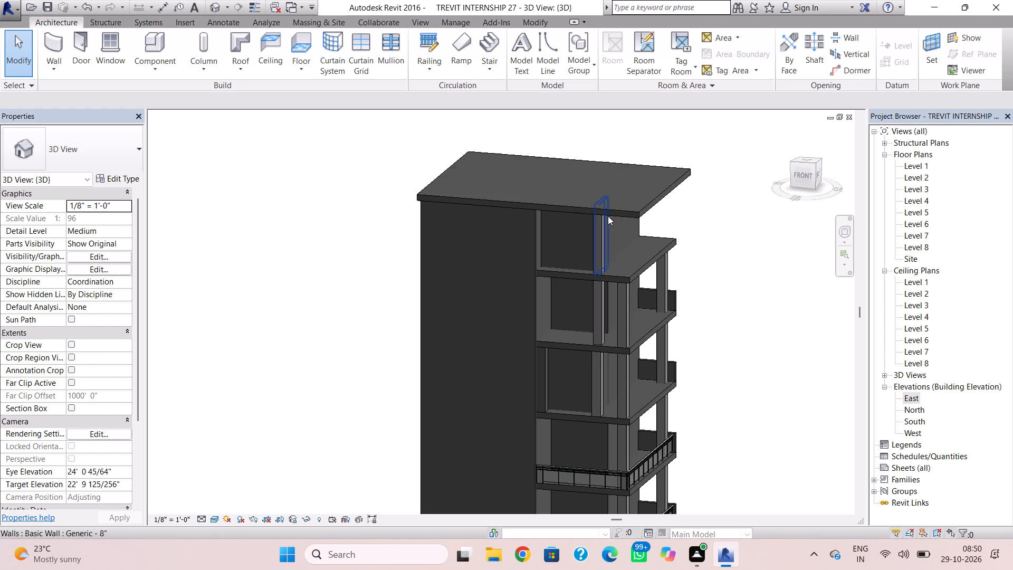
middle_click_drag(608, 222, 600, 267)
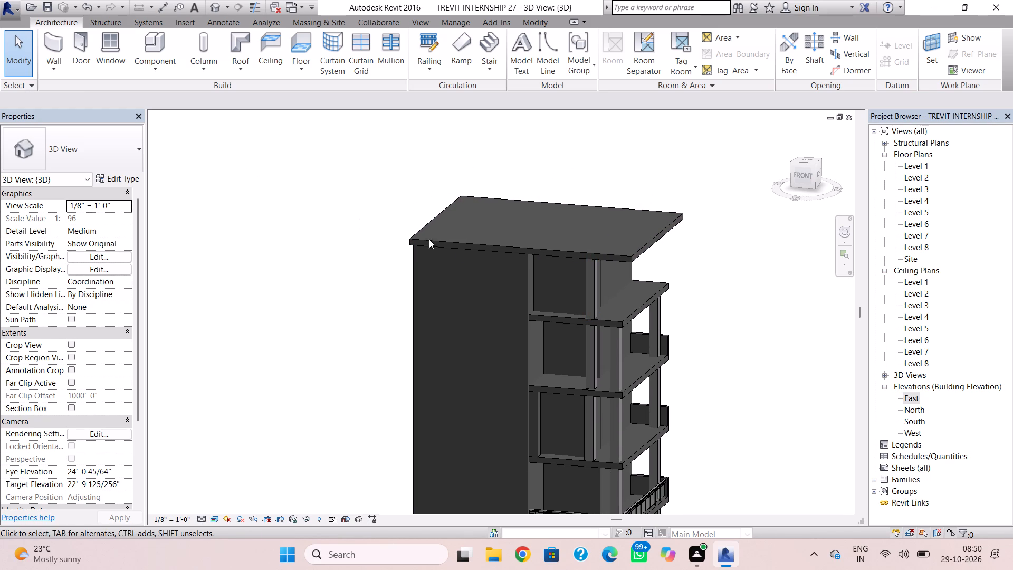
left_click(524, 246)
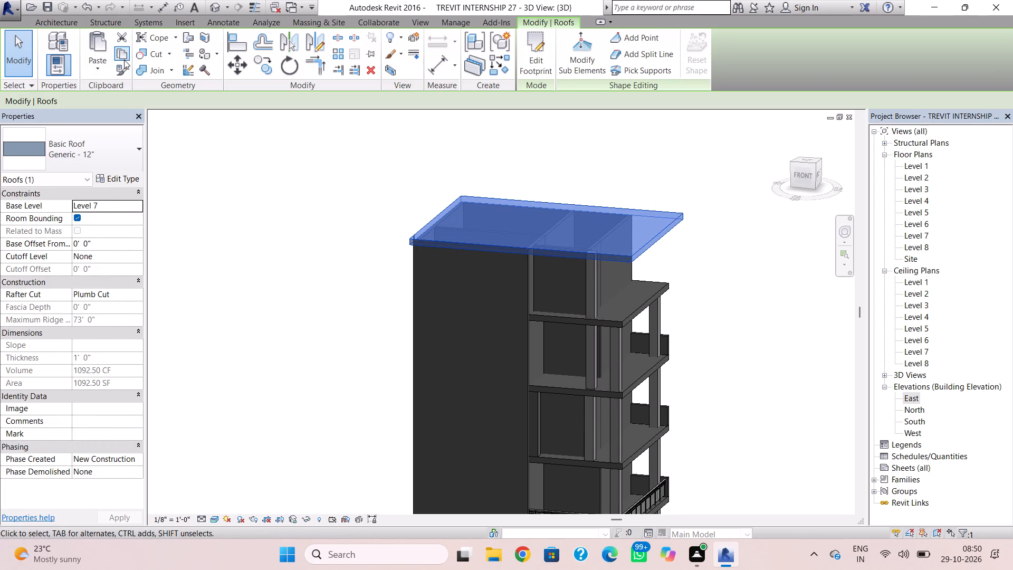
left_click(124, 60)
left_click(105, 67)
left_click(113, 112)
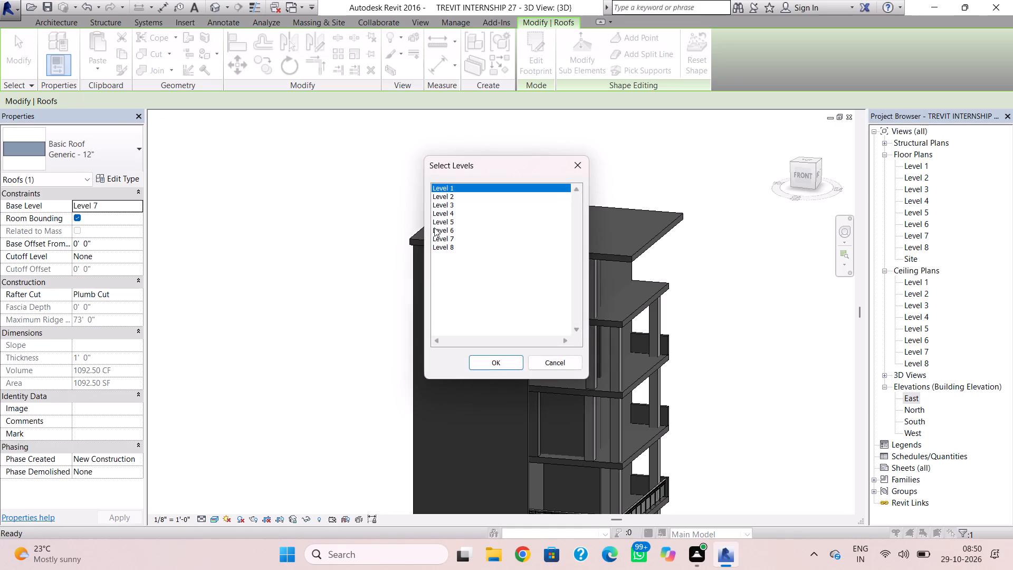
left_click(447, 245)
left_click(496, 360)
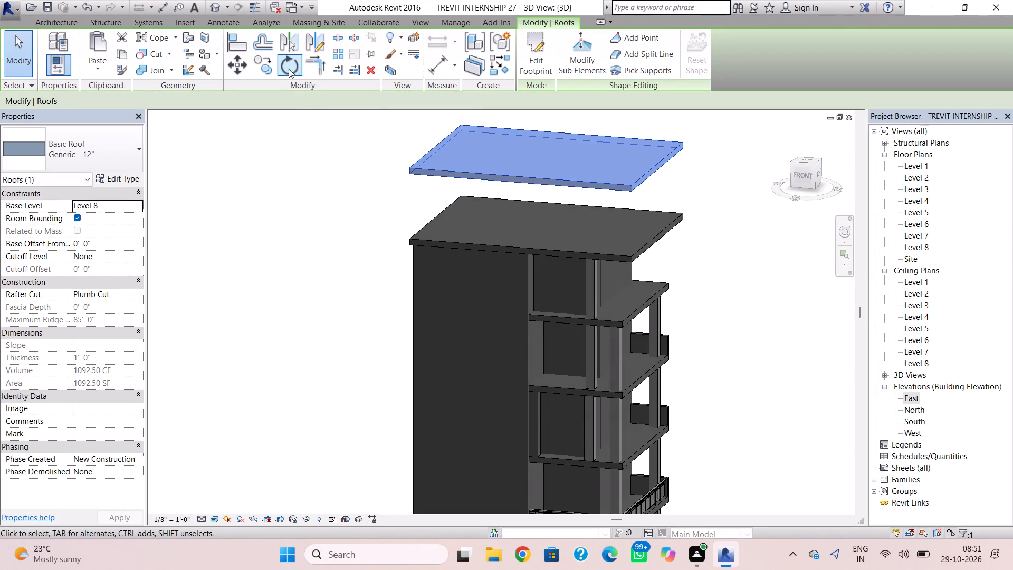
left_click(233, 189)
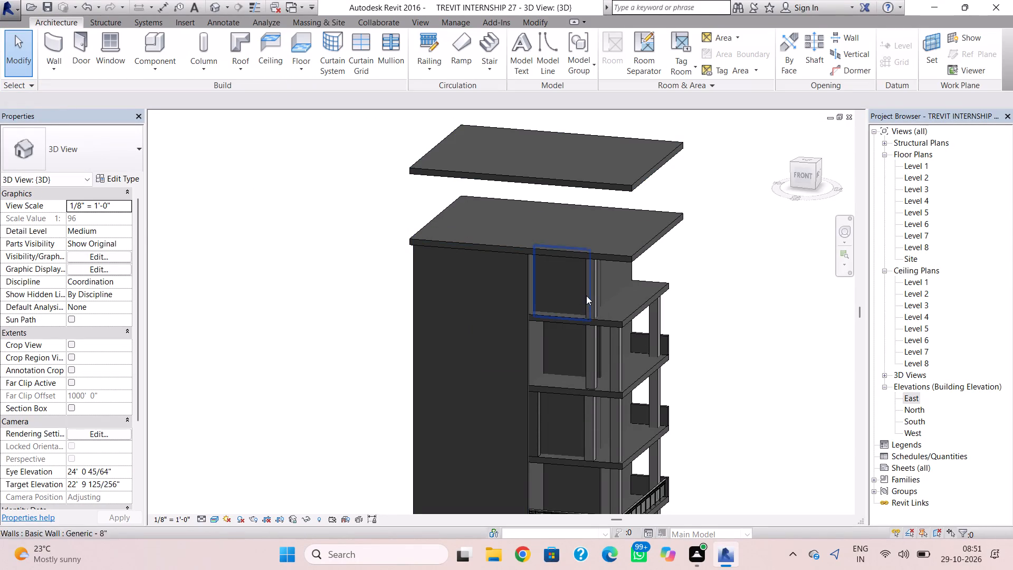
Set the Top Level of the 18" x 18" front column based on Level 5 to Level 8.
left_click(587, 296)
left_click(133, 224)
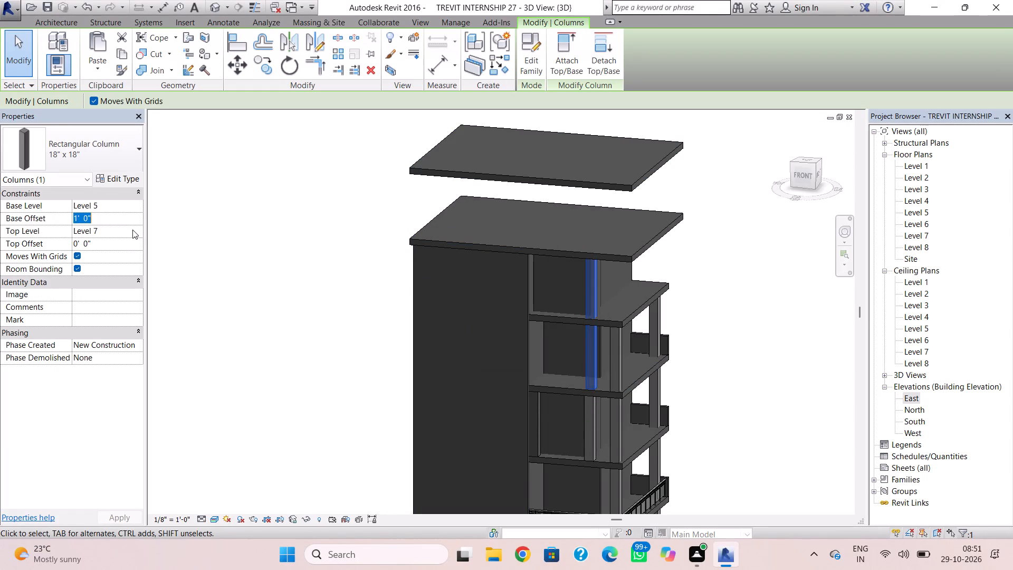
left_click(132, 230)
left_click_drag(150, 200, 137, 250)
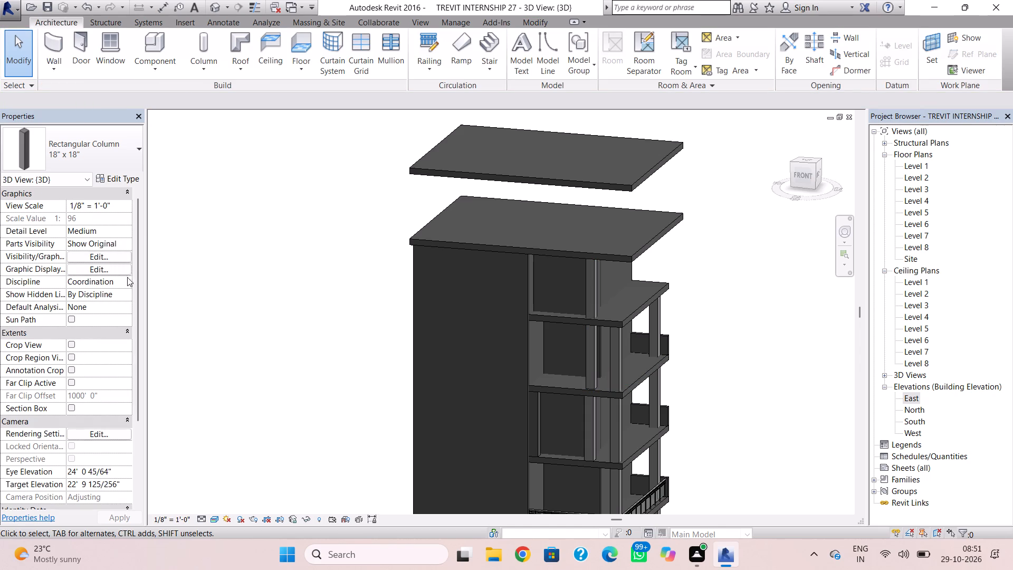
left_click(590, 294)
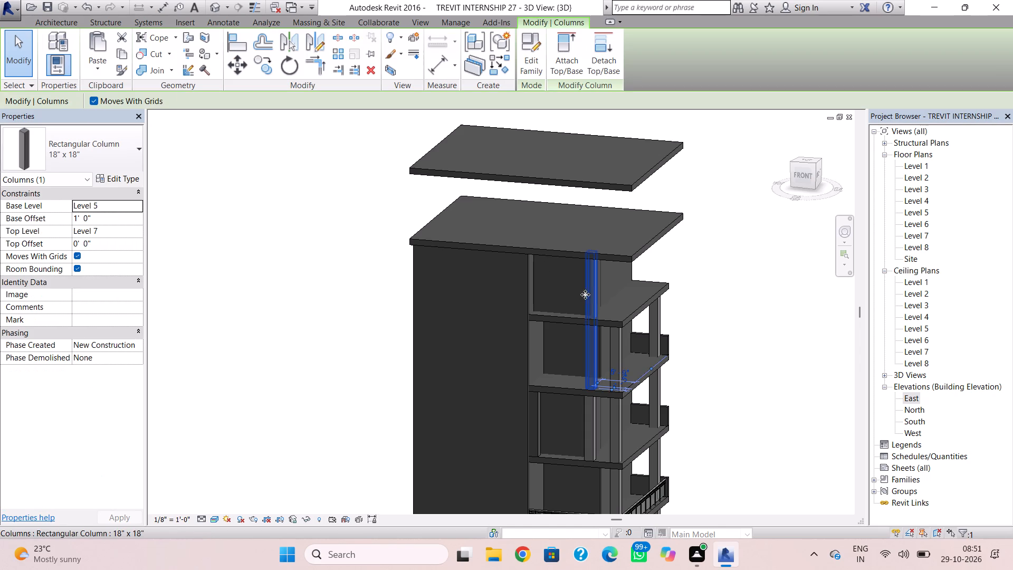
left_click(136, 231)
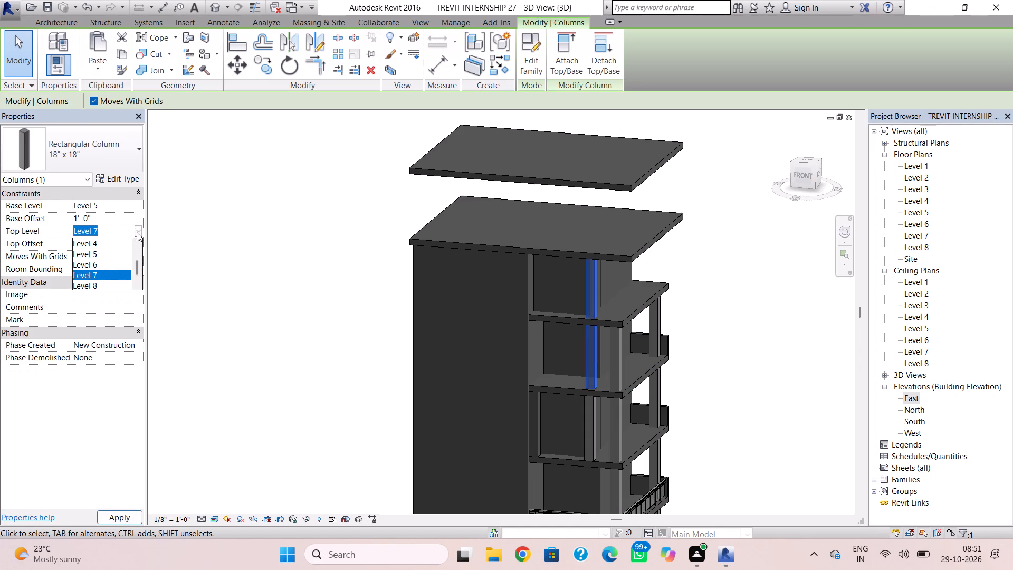
left_click(101, 281)
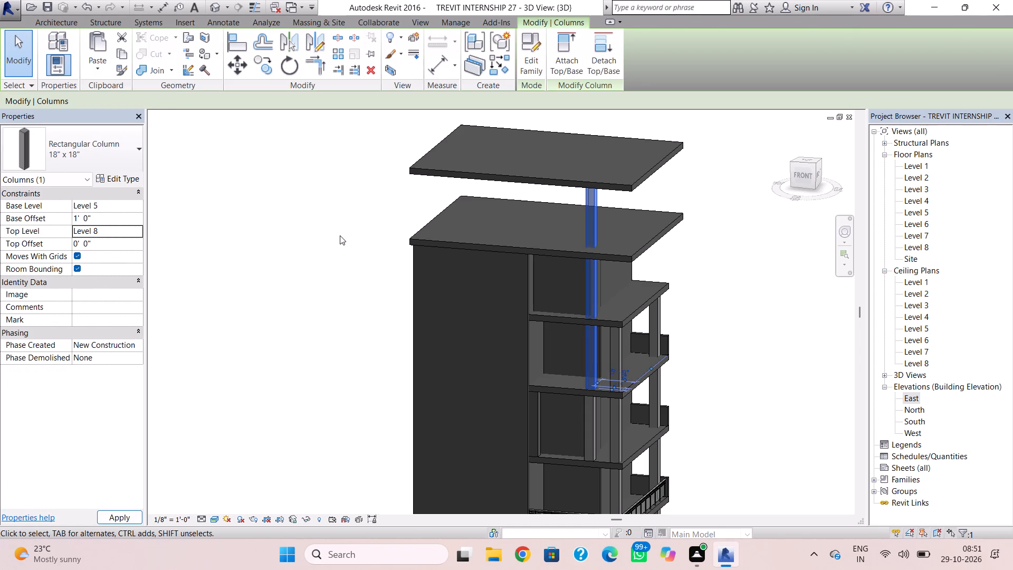
left_click(309, 232)
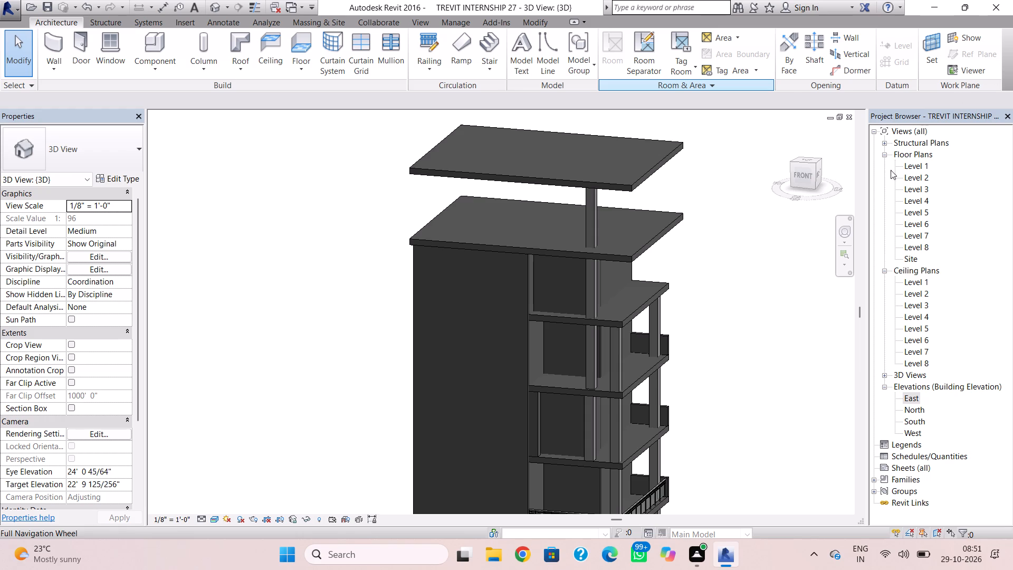
In the Level 2 floor plan, shorten the south wall's west end to about 6'-9" from the slab's southwest corner.
scroll(844, 252, "down", 1)
middle_click_drag(731, 271, 718, 189)
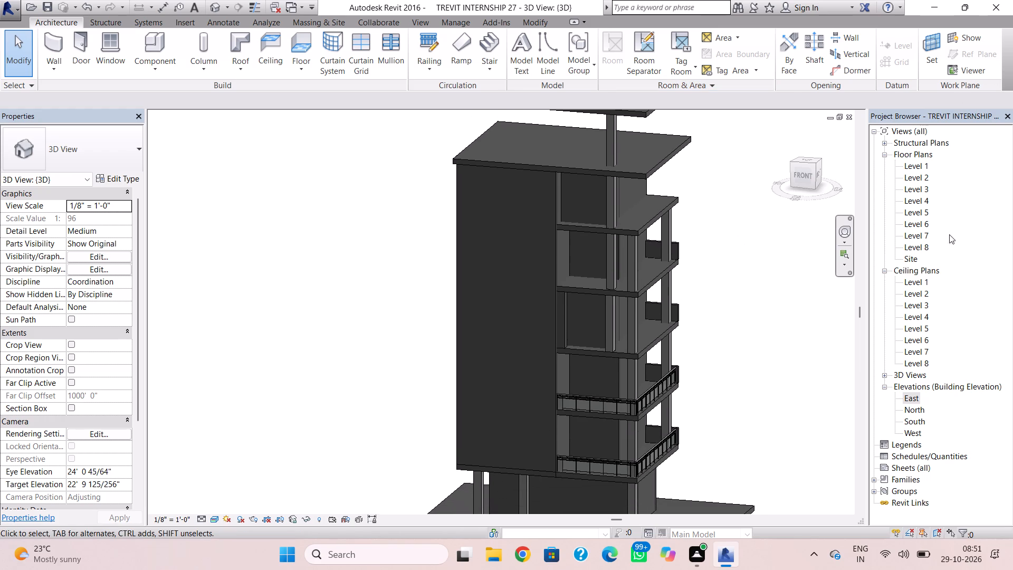
double_click(921, 178)
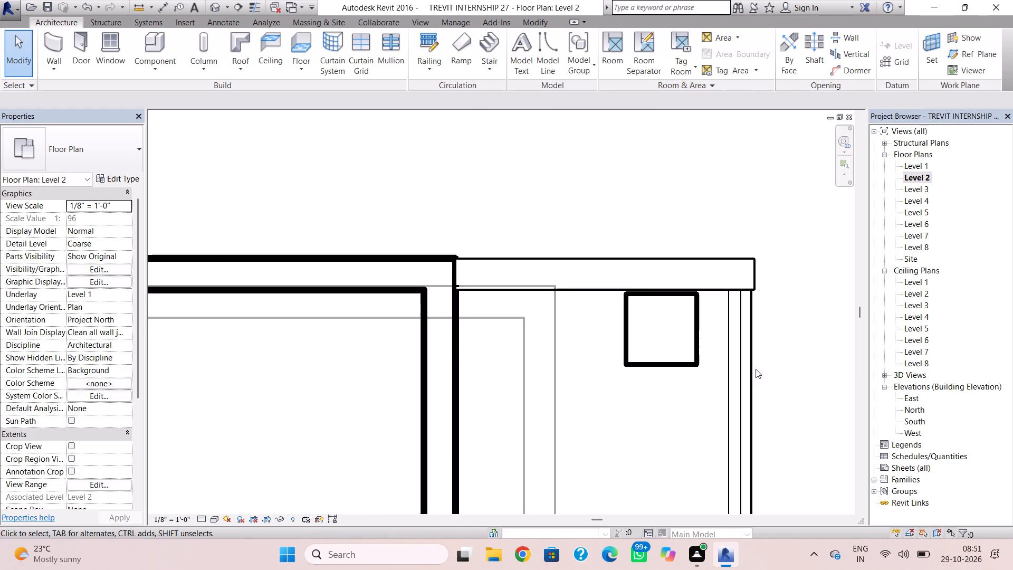
scroll(648, 403, "down", 8)
middle_click_drag(550, 414, 613, 241)
scroll(495, 407, "down", 4)
middle_click_drag(498, 402, 556, 250)
scroll(406, 375, "up", 2)
left_click(381, 374)
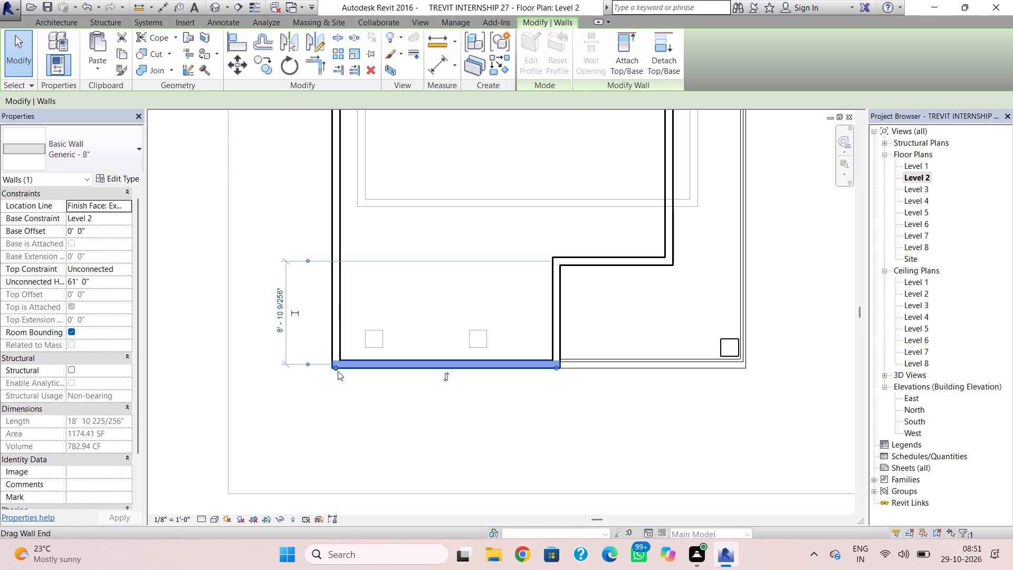
left_click_drag(335, 367, 400, 368)
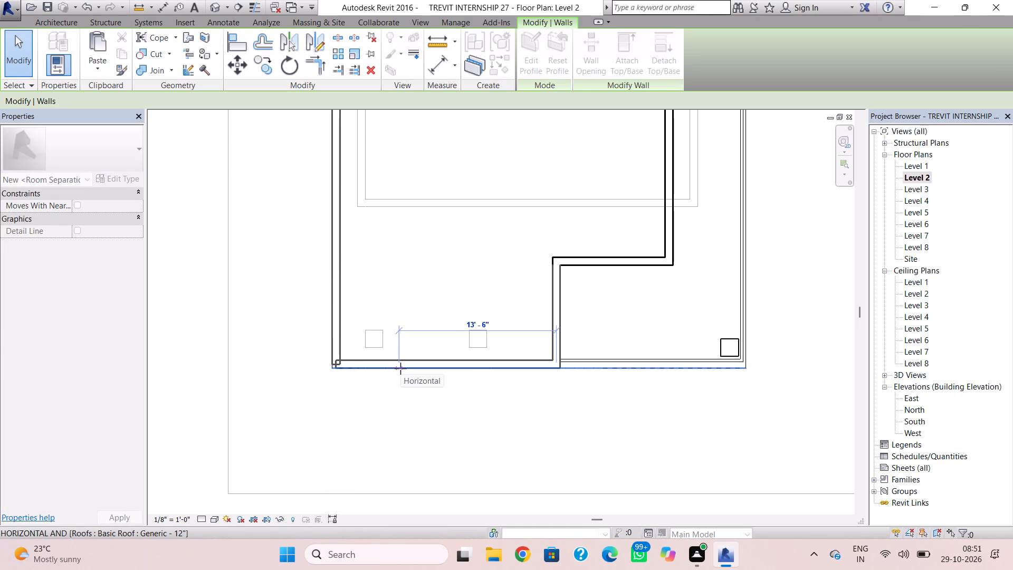
left_click_drag(400, 368, 411, 368)
left_click(400, 419)
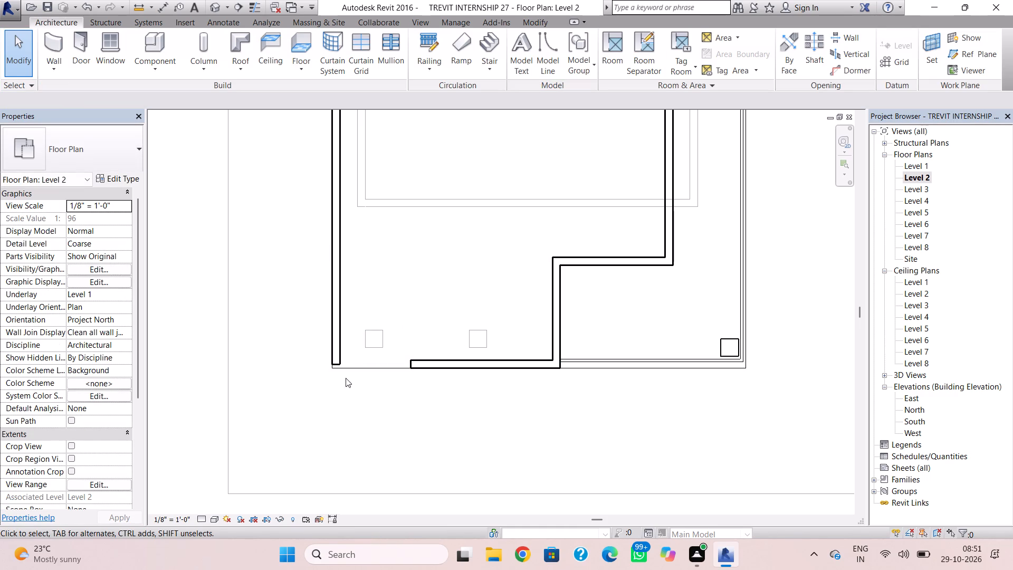
Shorten the west wall's south end slightly, pulling it back from the slab's southwest corner.
scroll(336, 367, "up", 4)
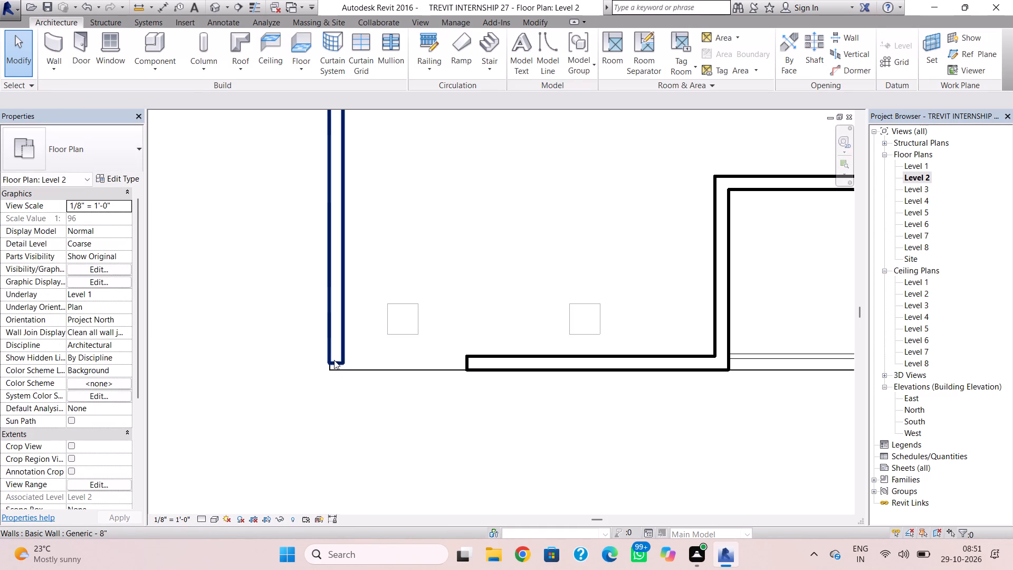
left_click(333, 360)
left_click_drag(329, 363, 329, 357)
left_click(281, 374)
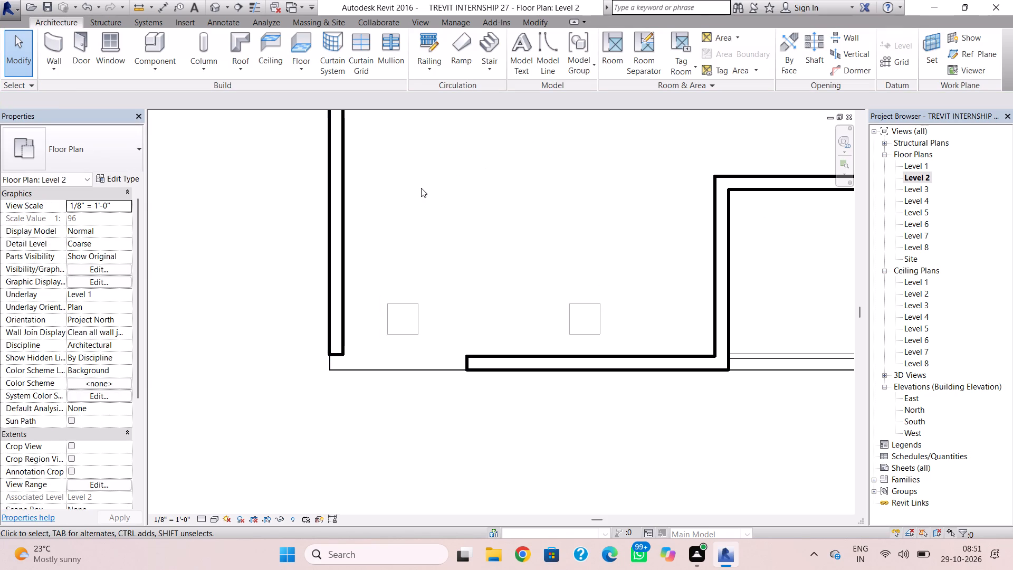
Draw a Generic - 5" wall, located by Finish Face: Exterior, about 6'-9" from the south wall's west end to the slab's southwest corner.
left_click(60, 49)
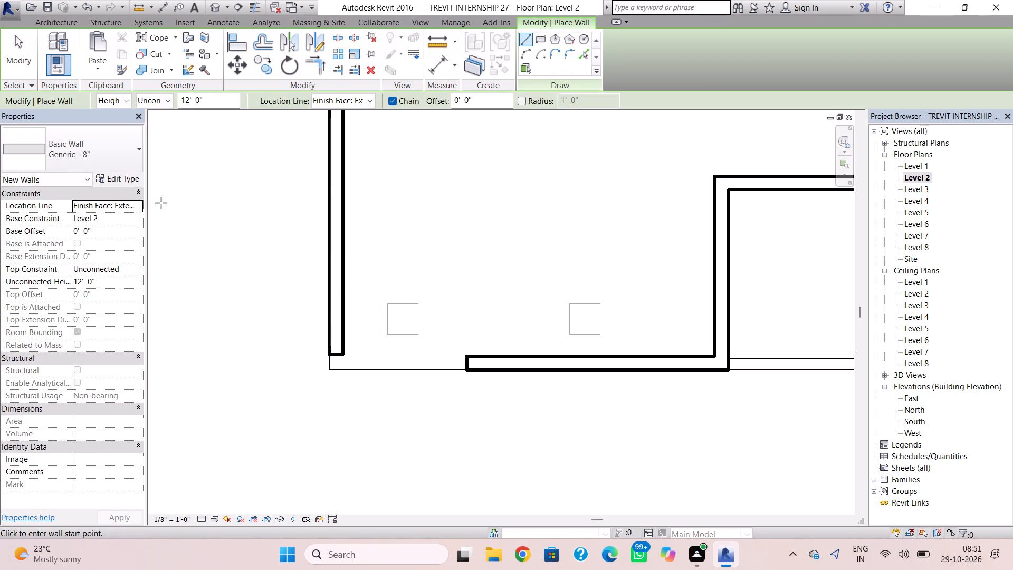
left_click(127, 158)
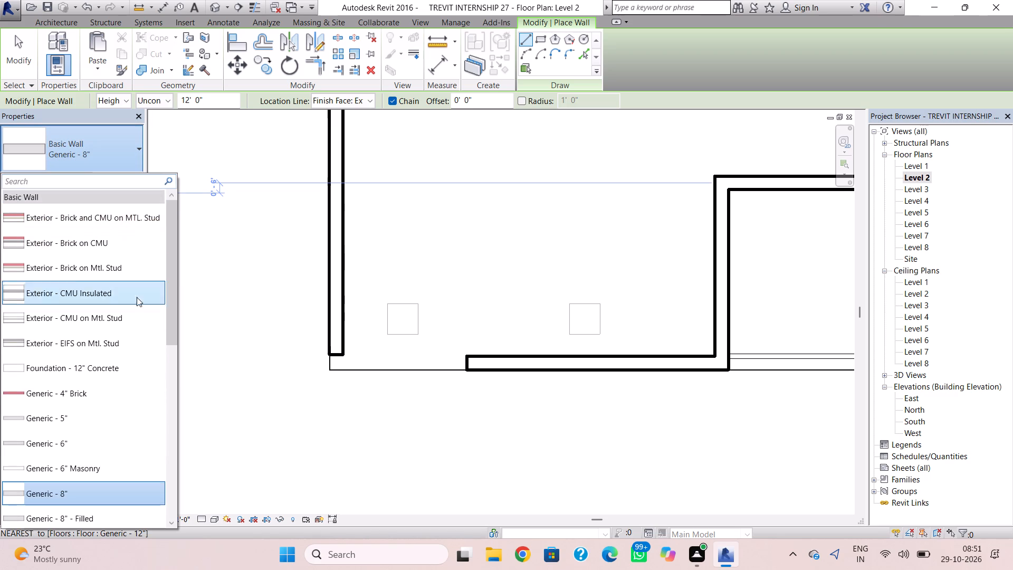
left_click(143, 429)
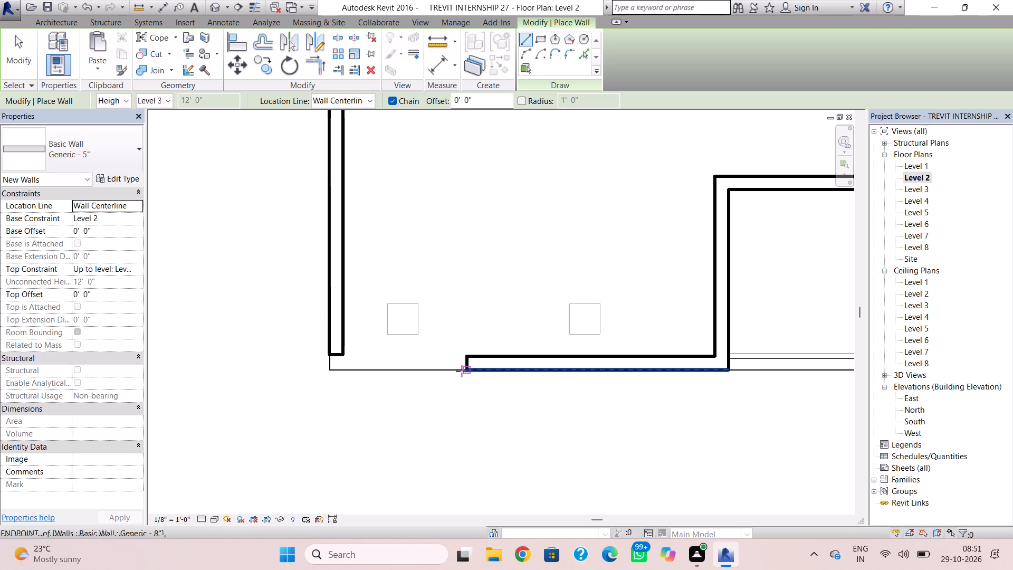
left_click(464, 371)
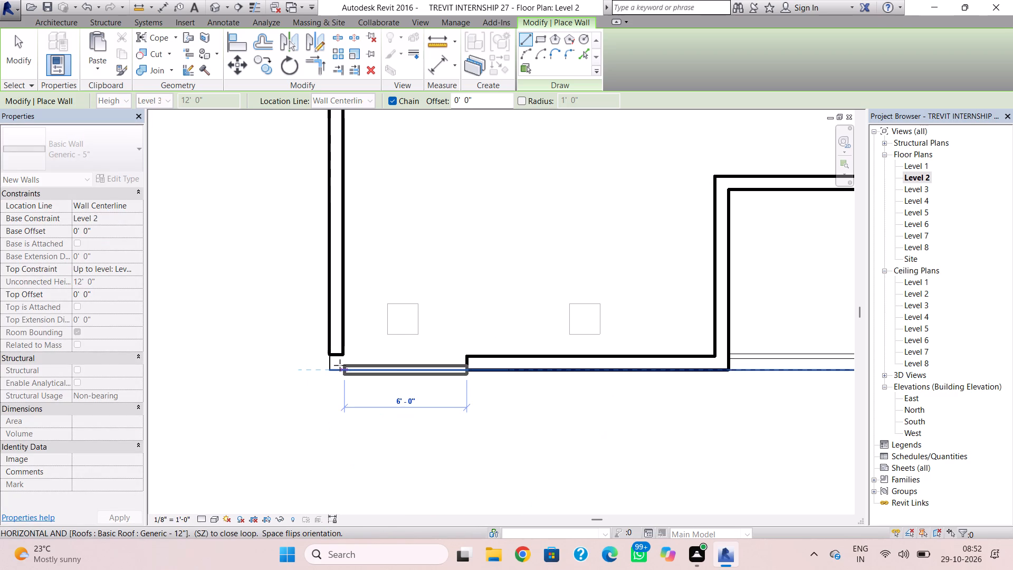
key("Escape")
left_click(335, 98)
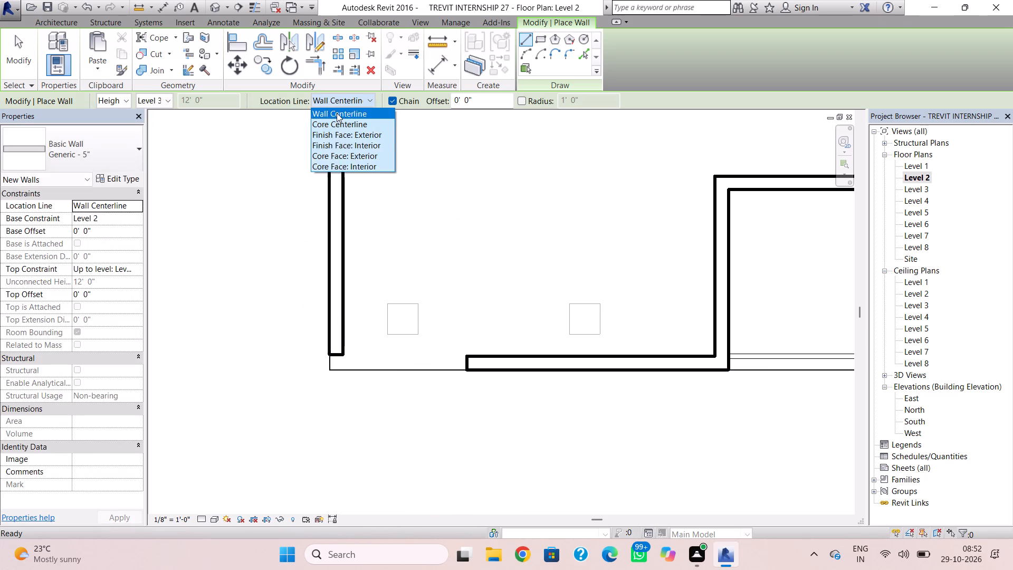
left_click(356, 141)
left_click(353, 106)
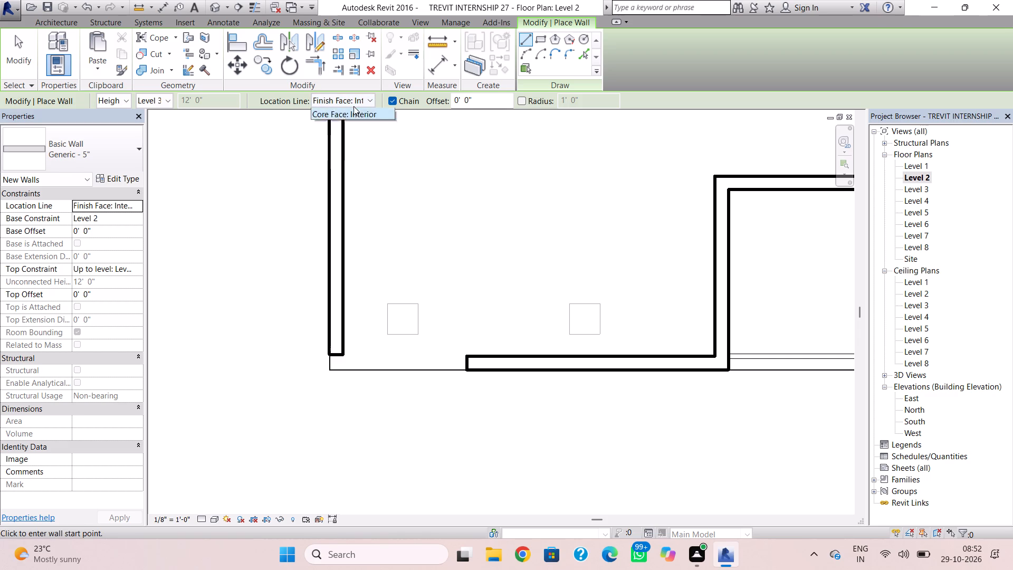
left_click(358, 135)
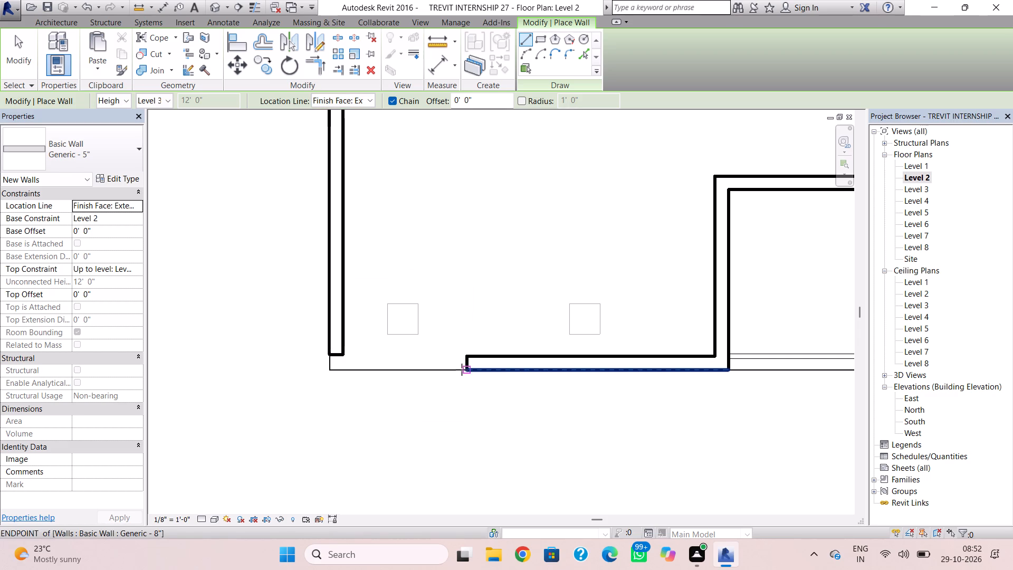
left_click(462, 369)
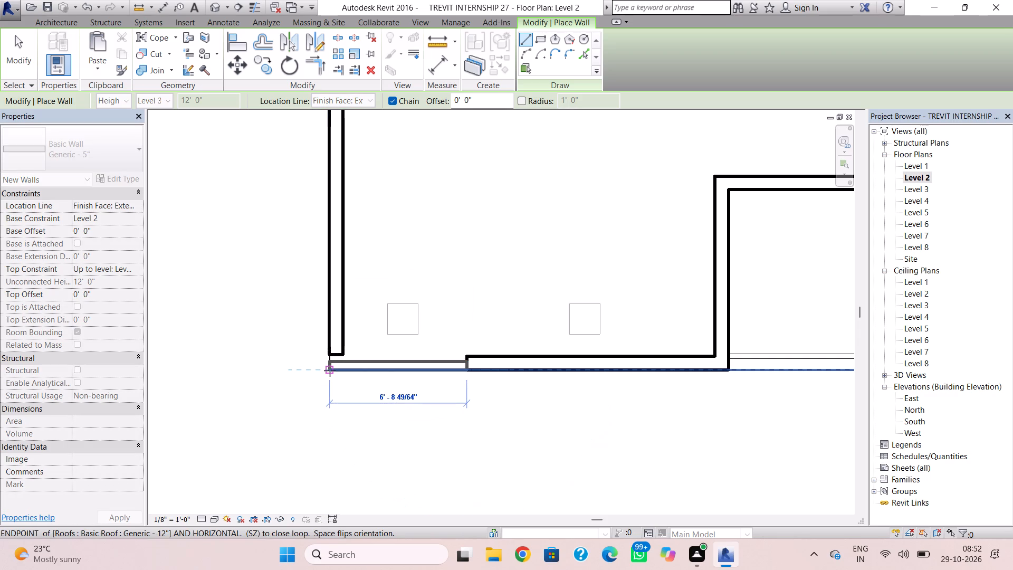
left_click(330, 370)
key("Escape")
key("Escape")
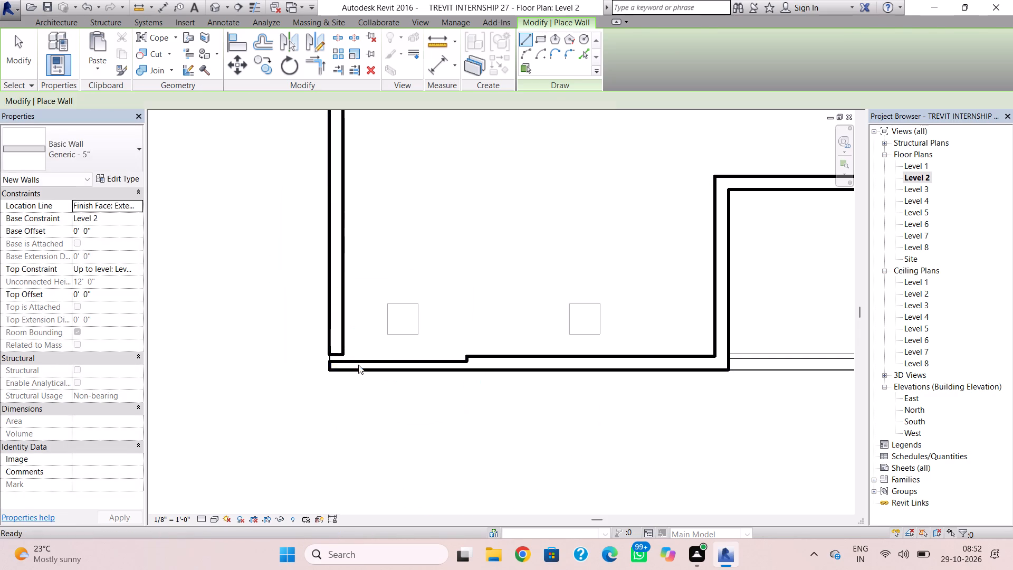
Extend the Level 2 west wall's south end to join the new 5" wall at the southwest corner.
left_click(345, 356)
scroll(342, 357, "up", 3)
left_click_drag(321, 349, 321, 353)
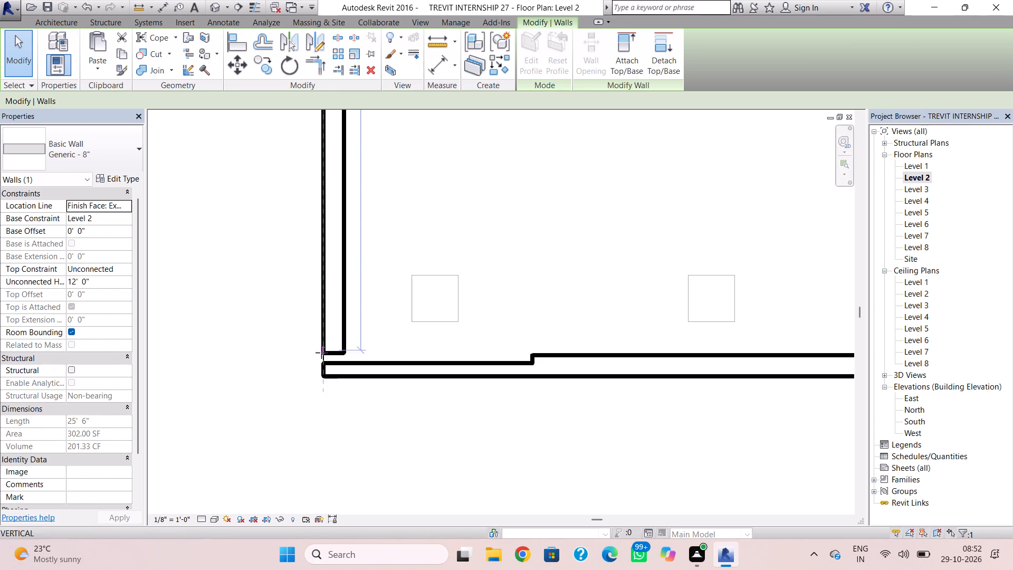
left_click_drag(321, 353, 322, 357)
left_click(288, 355)
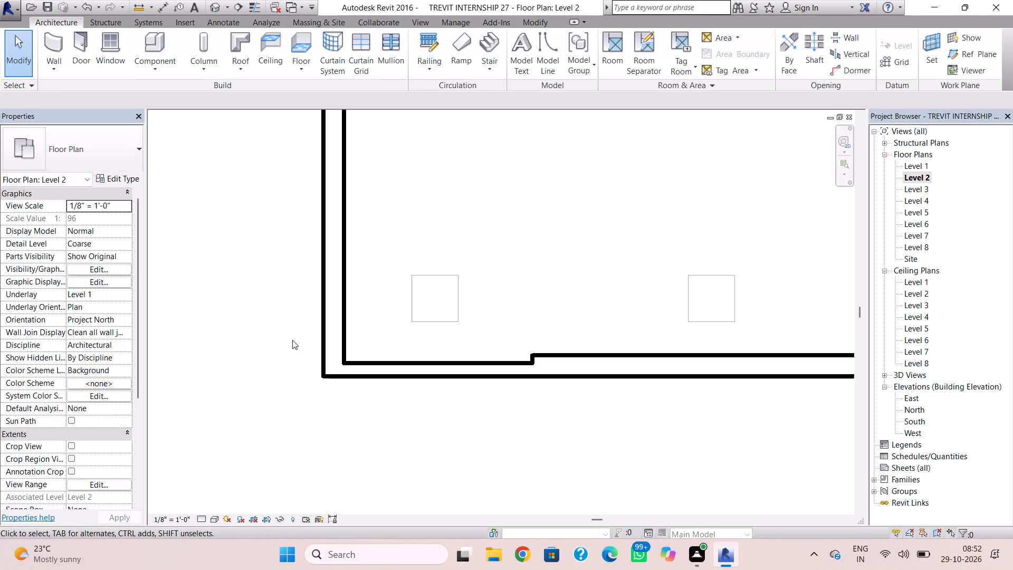
In the 3D view, stretch the top of the 5" corner wall above the Level 7 roof, to a height of about 67'-4".
left_click(214, 10)
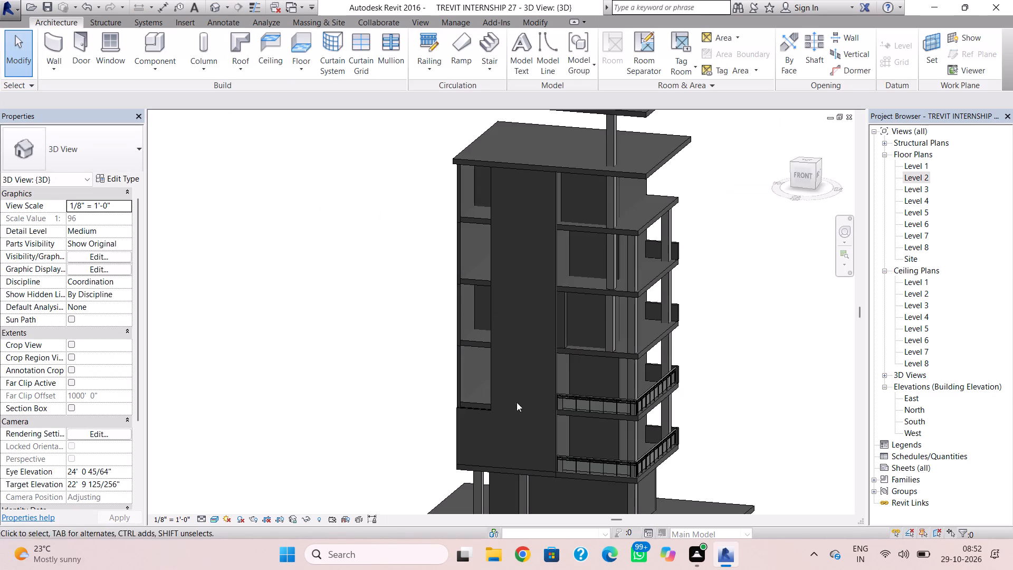
left_click(469, 410)
left_click_drag(472, 404, 465, 278)
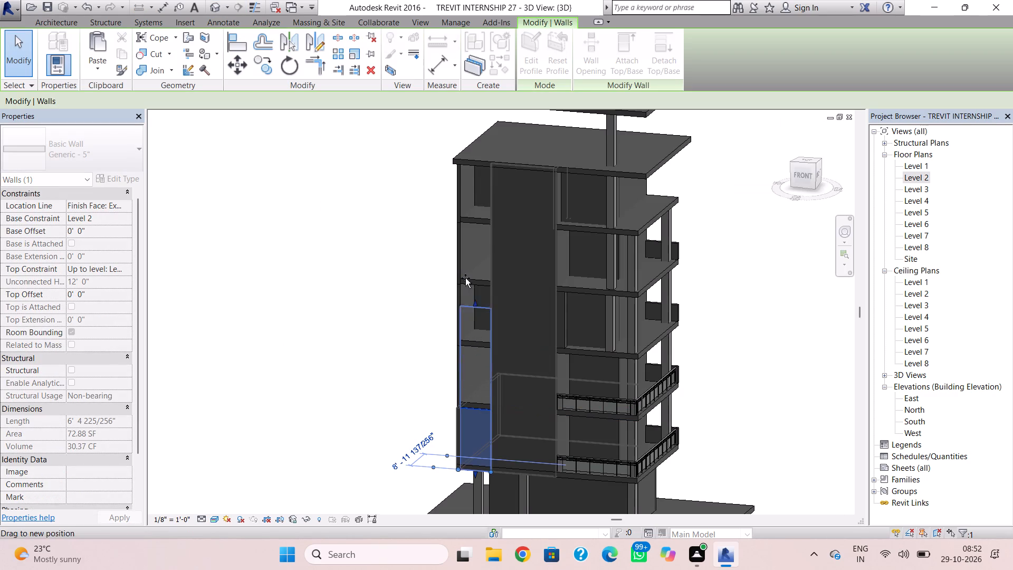
left_click_drag(465, 278, 473, 125)
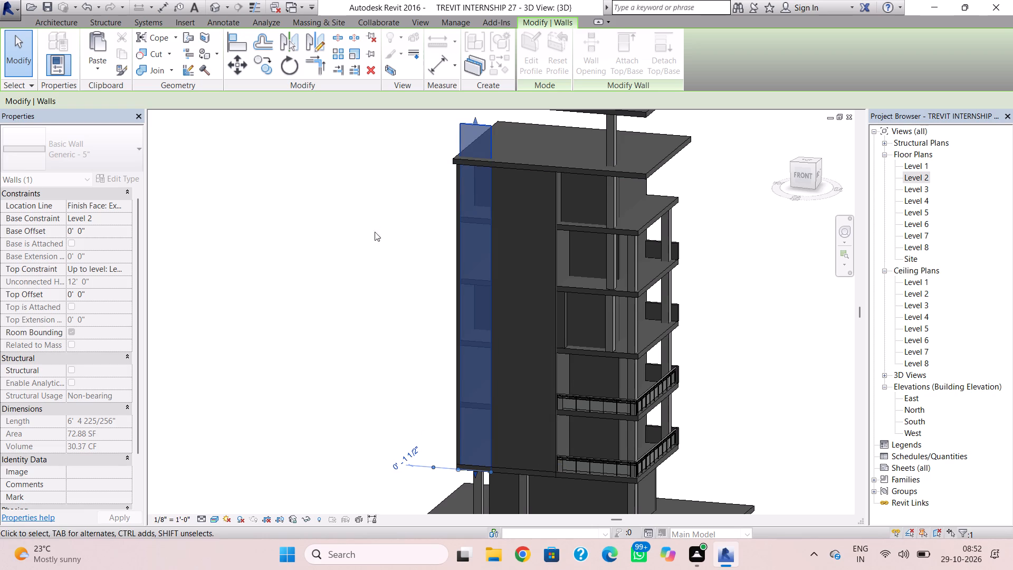
right_click_drag(365, 254, 439, 239, "shift")
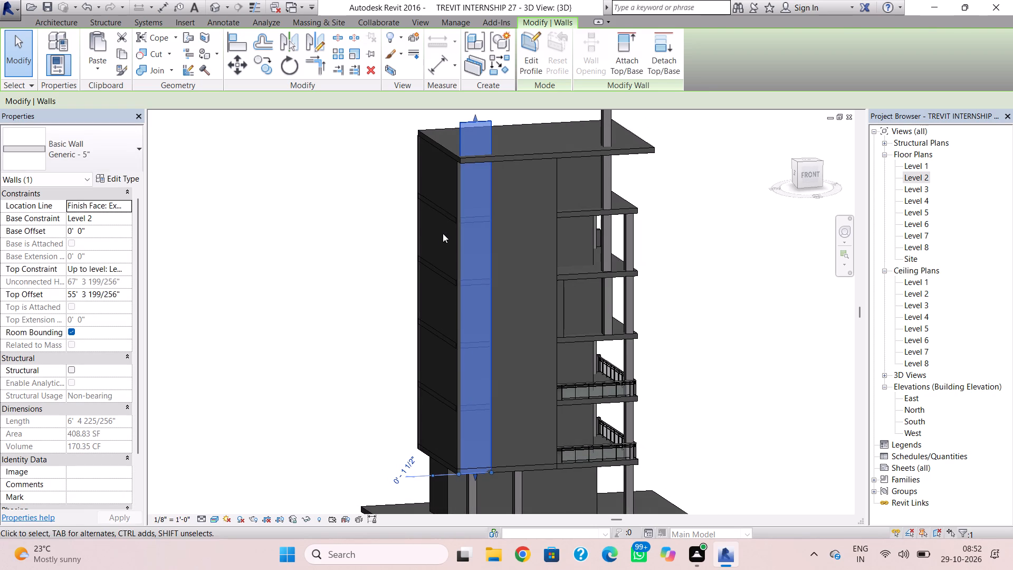
key("Escape")
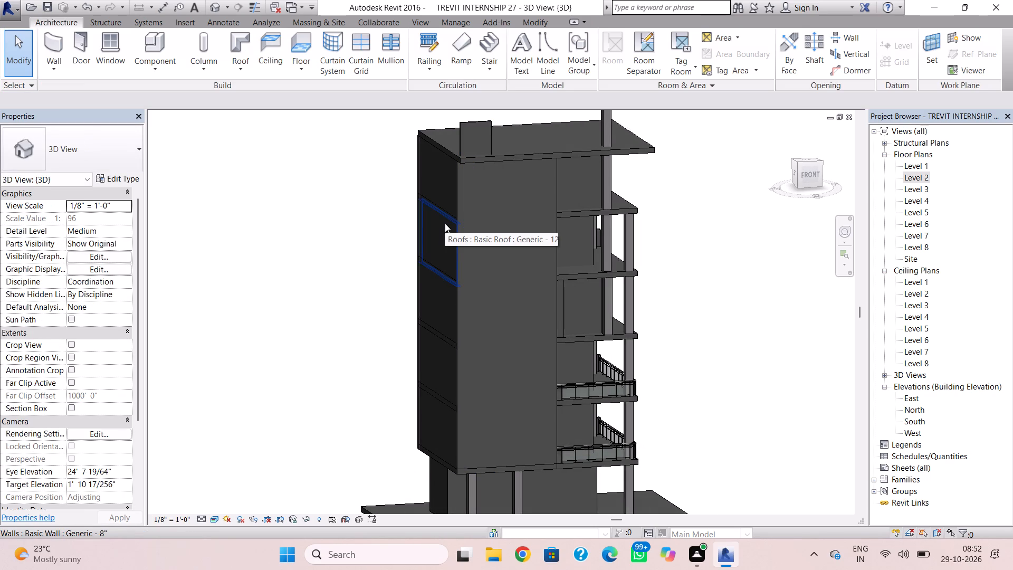
Edit the Level 7 roof footprint in plan, sketching boundary lines along the south wall's inner face and 2'-11" down at the 5" wall's east end.
double_click(513, 153)
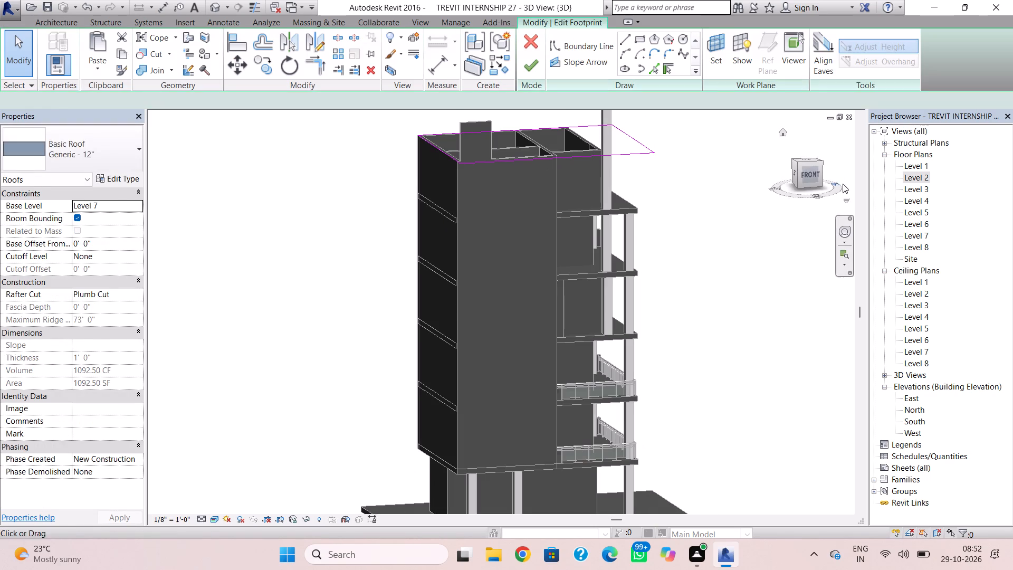
left_click(917, 234)
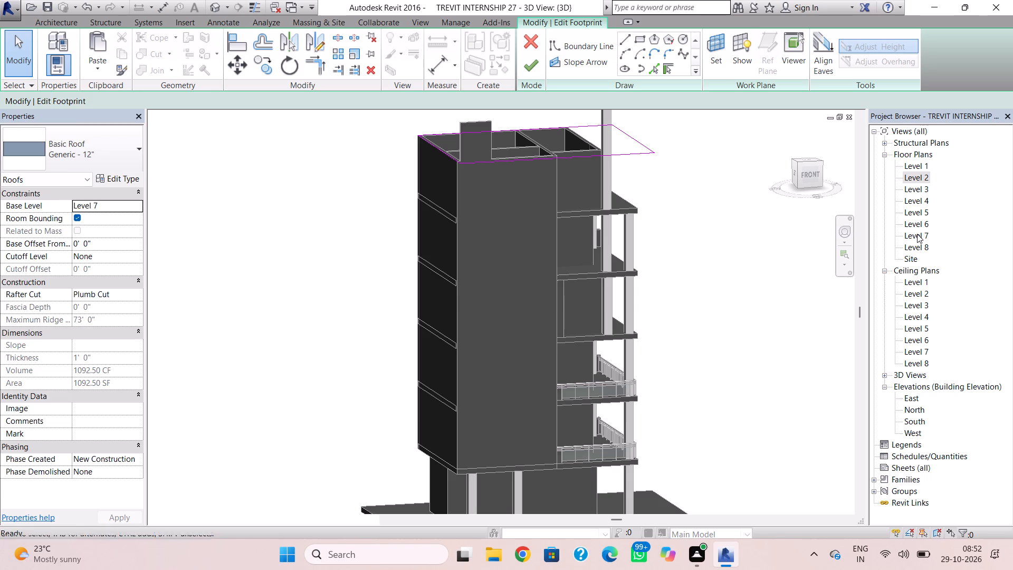
left_click(917, 234)
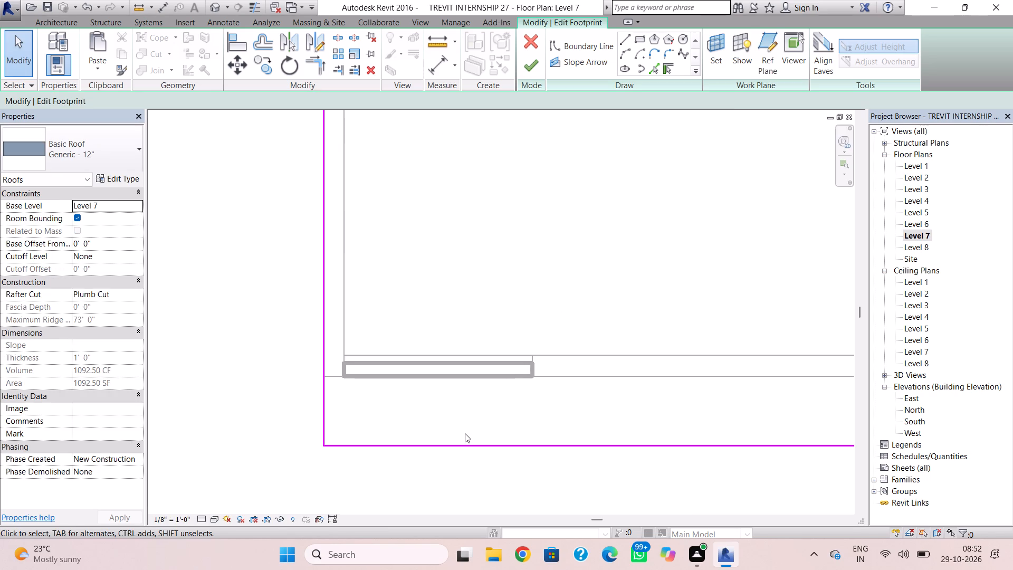
scroll(469, 436, "down", 2)
middle_click_drag(470, 437, 427, 362)
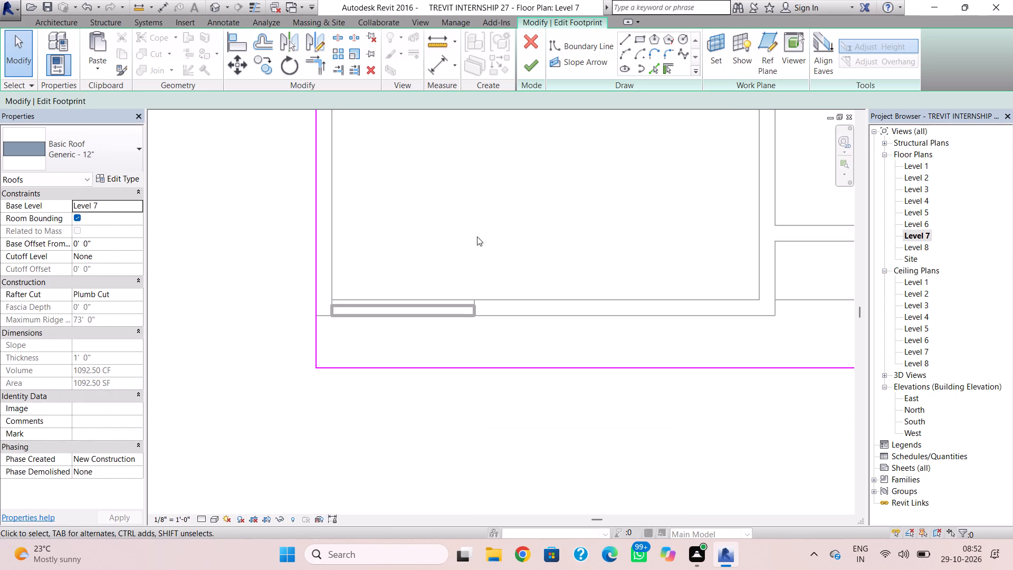
left_click(627, 41)
scroll(318, 315, "up", 2)
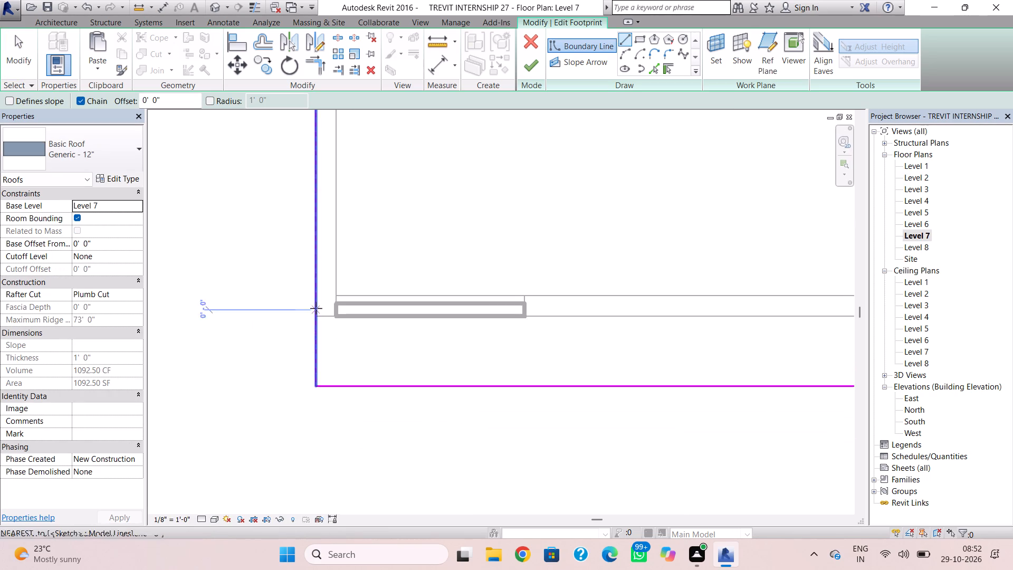
left_click(314, 296)
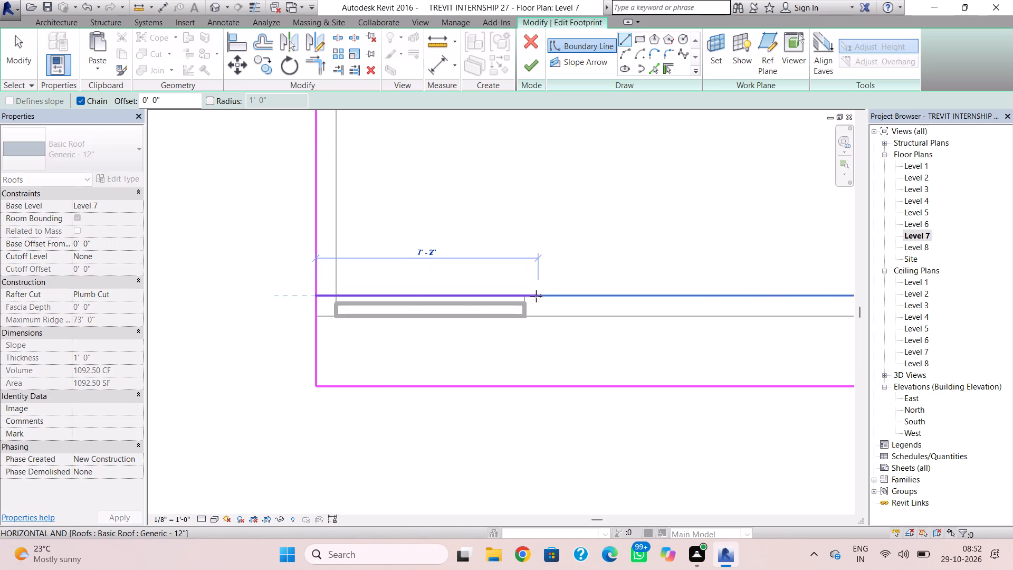
left_click(530, 297)
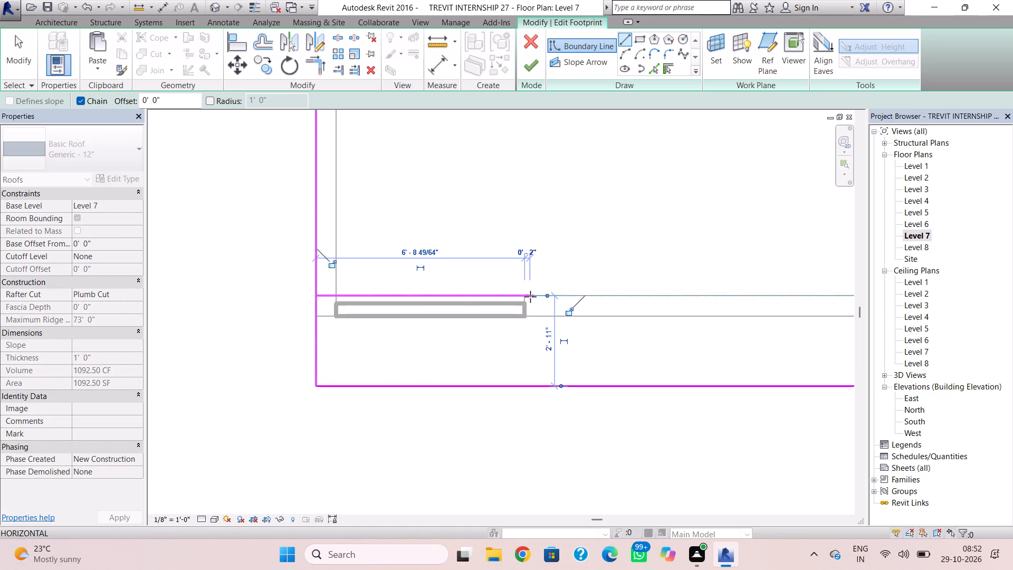
left_click(527, 388)
key("Escape")
key("Escape")
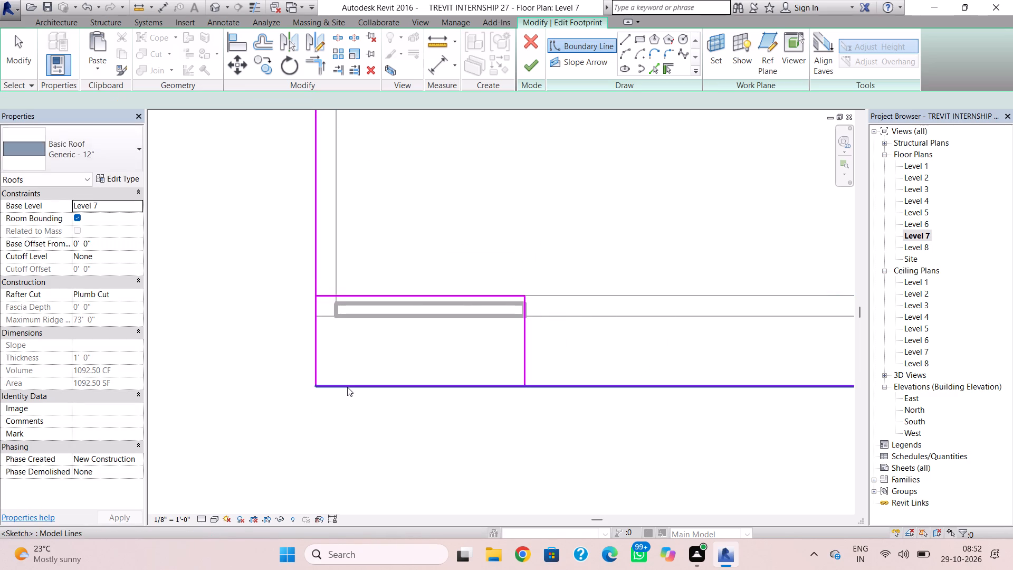
Trim the roof's south and west boundaries to the new lines, nudge the notch's vertical line slightly east, and finish the footprint.
left_click(347, 387)
left_click_drag(315, 386, 490, 384)
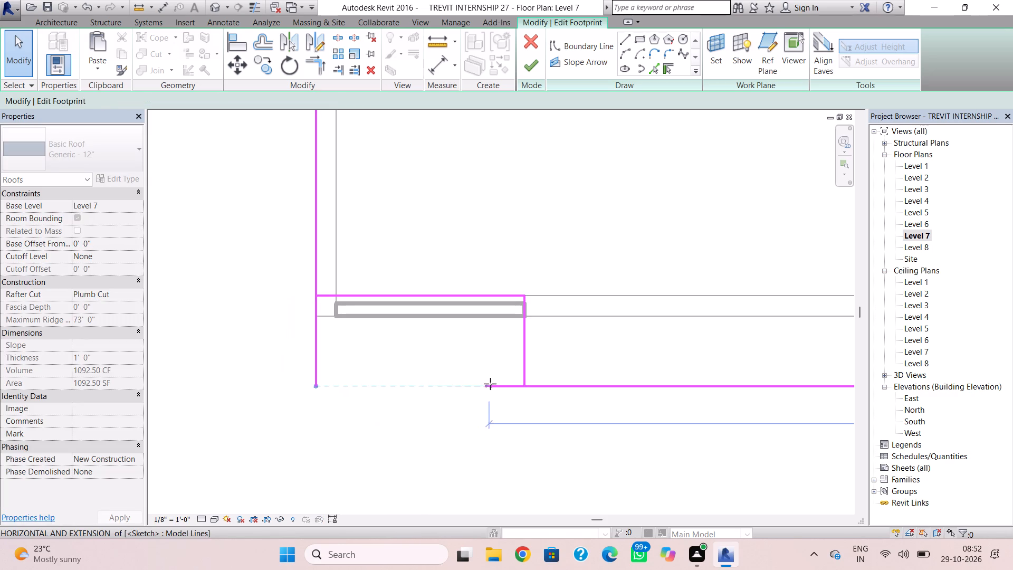
left_click_drag(490, 384, 530, 382)
left_click(438, 375)
left_click(311, 379)
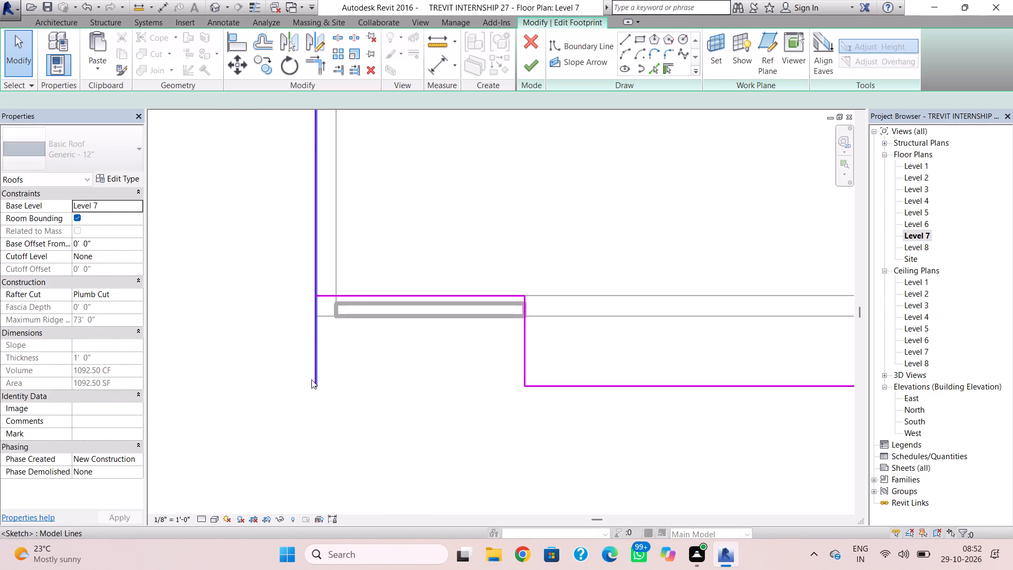
left_click_drag(314, 387, 311, 298)
left_click(306, 340)
left_click(520, 357)
scroll(528, 356, "up", 2)
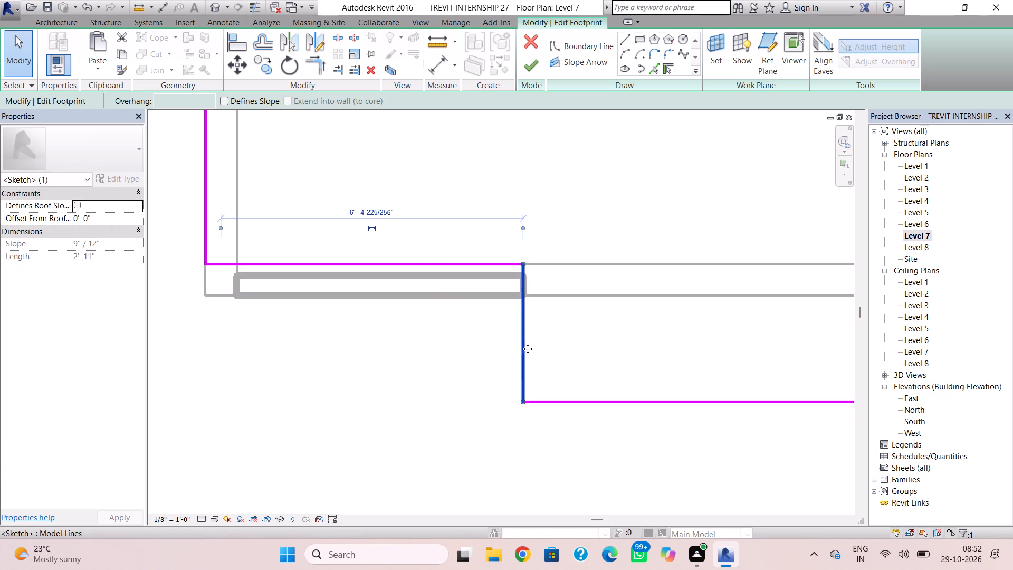
scroll(528, 349, "up", 2)
key("Right")
left_click(464, 341)
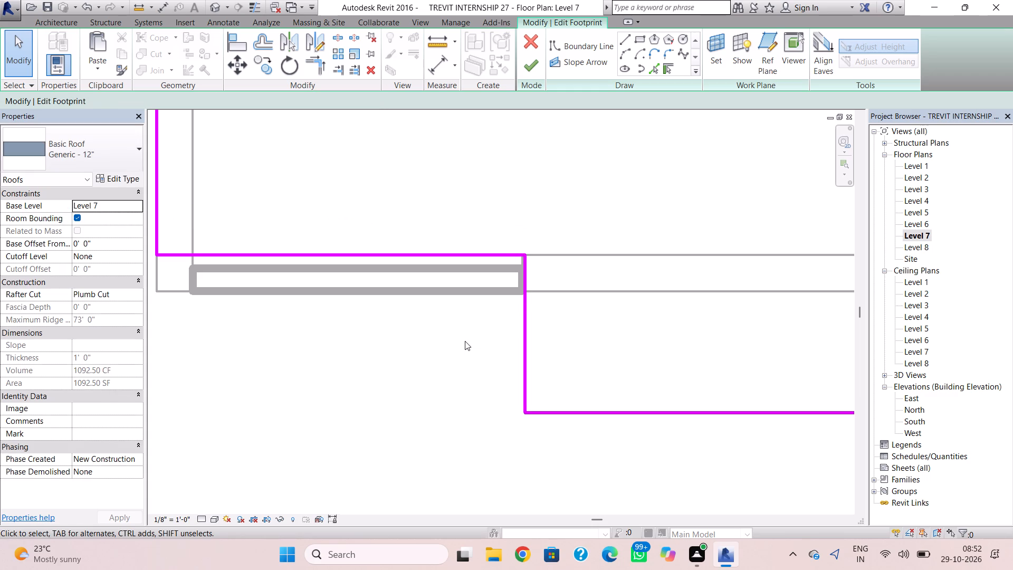
left_click(531, 63)
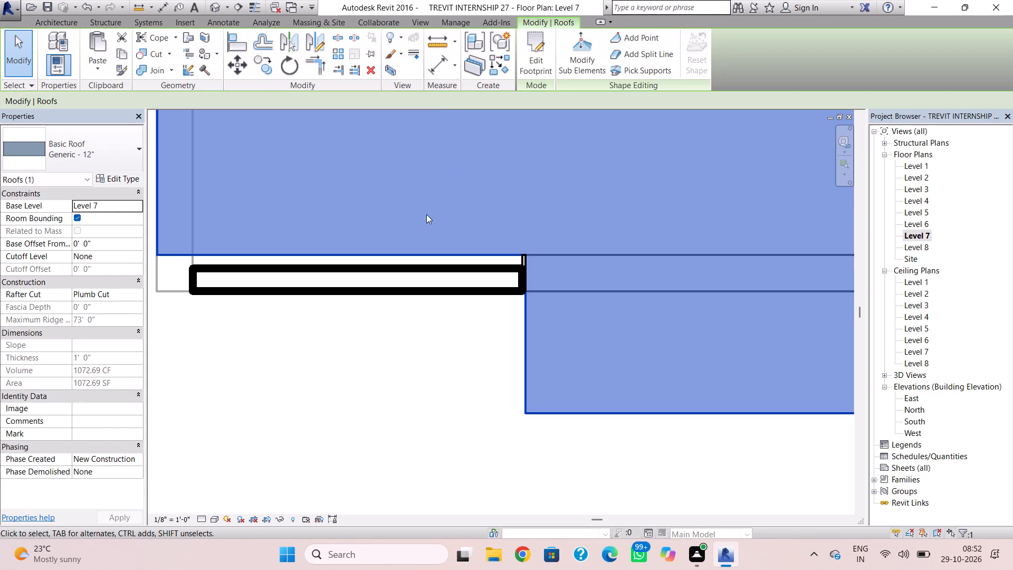
In the Level 6 plan, shorten the west wall's south end to meet the 5" wall, making it about 25'-8 3/8" long.
left_click(210, 3)
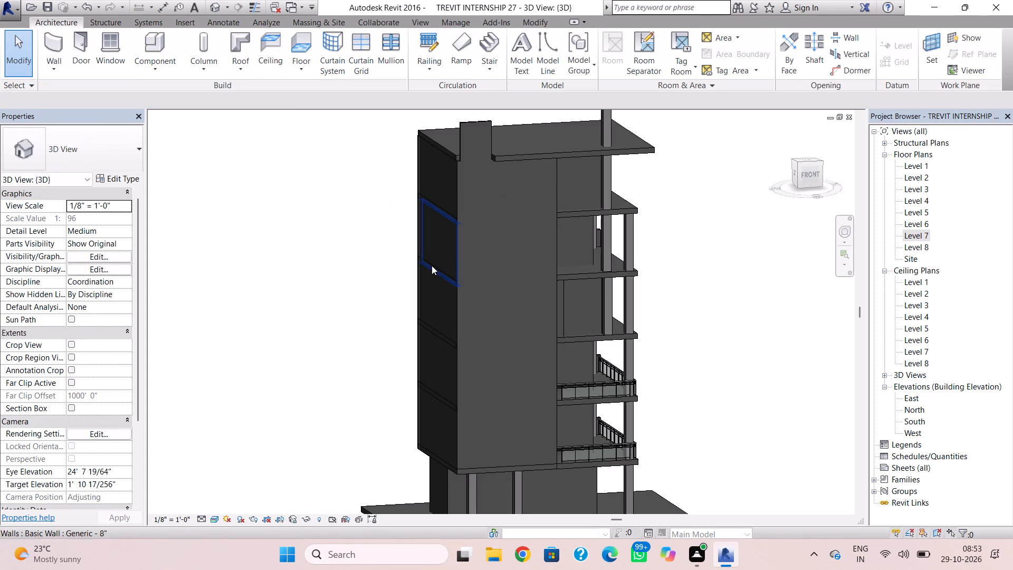
scroll(470, 162, "up", 5)
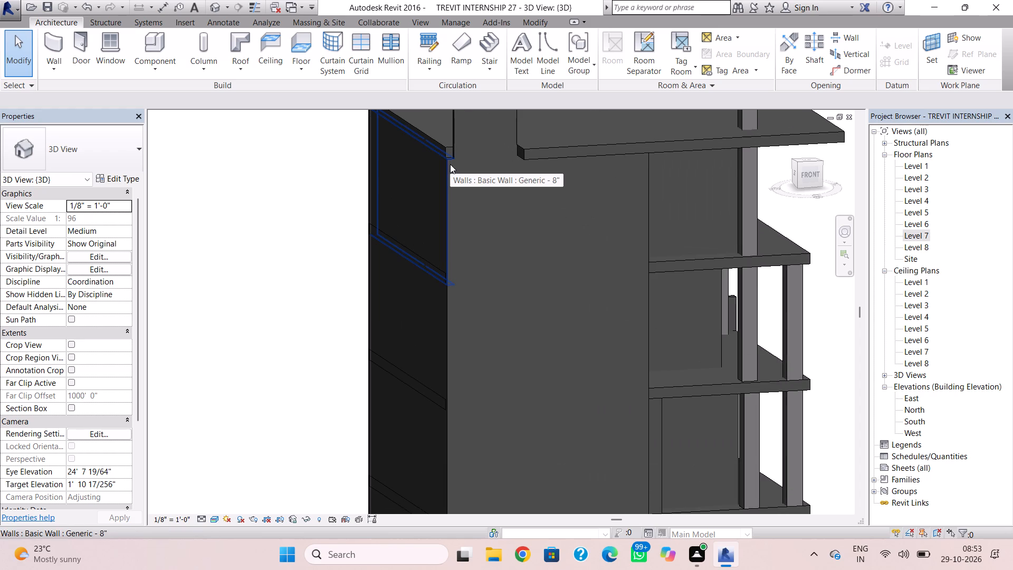
double_click(919, 235)
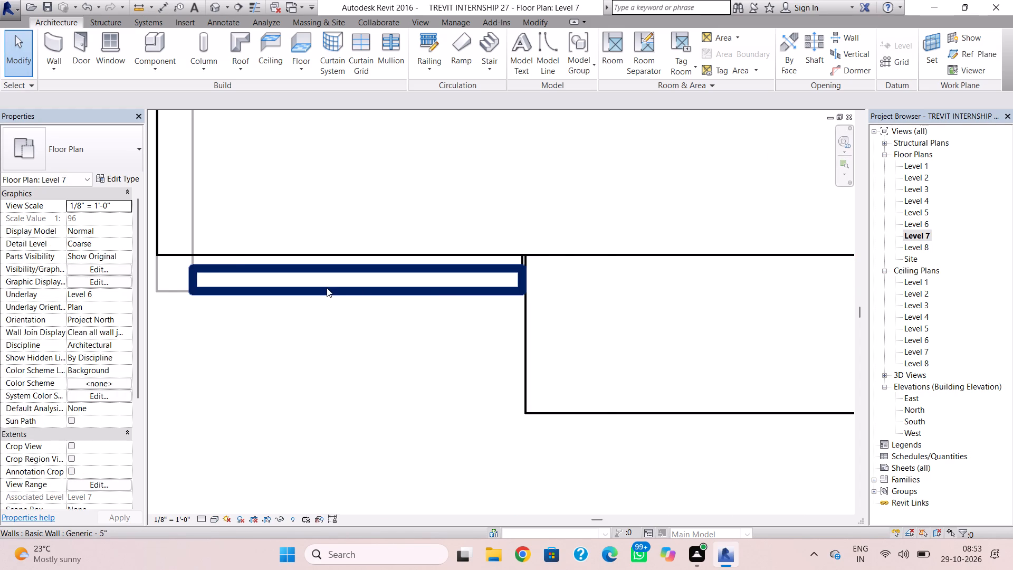
middle_click_drag(327, 288, 499, 280)
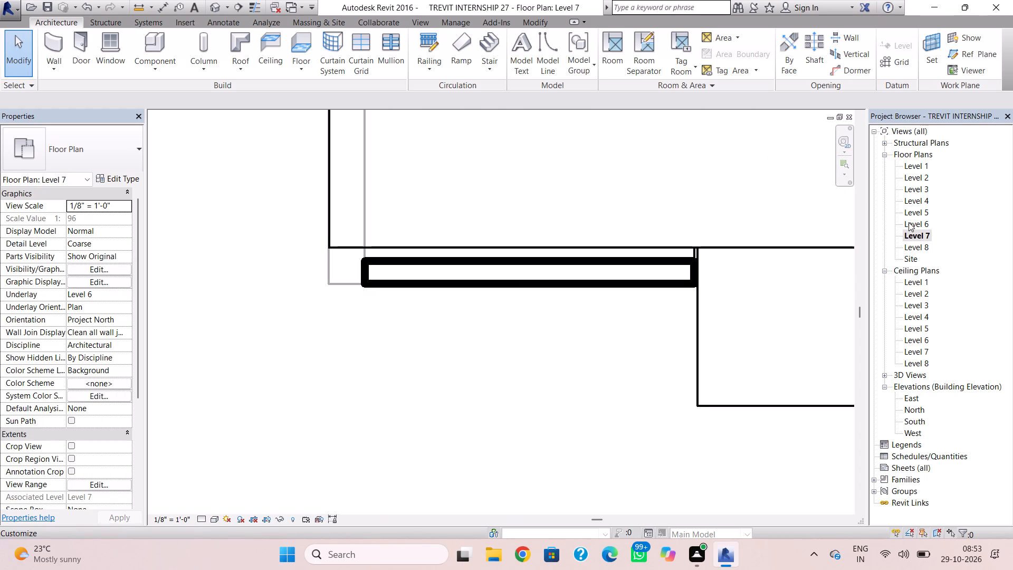
double_click(909, 222)
scroll(366, 335, "up", 4)
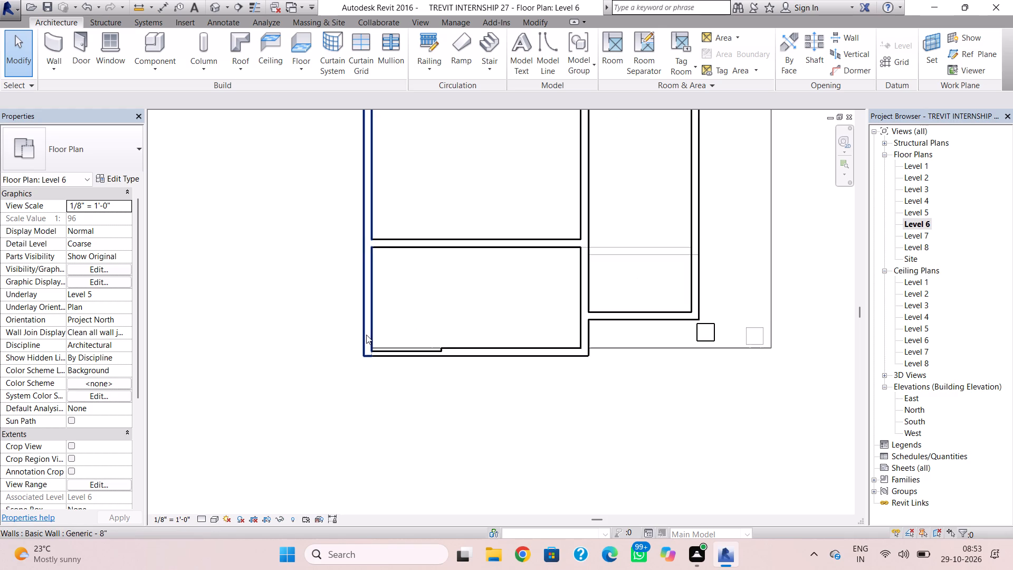
scroll(366, 335, "up", 3)
left_click(366, 335)
scroll(369, 353, "up", 5)
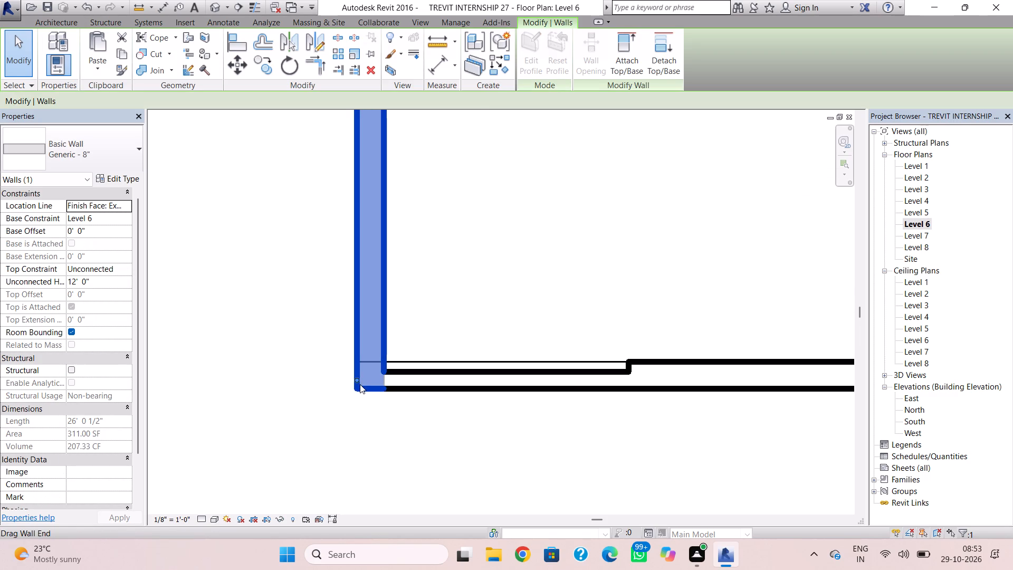
left_click_drag(357, 380, 357, 356)
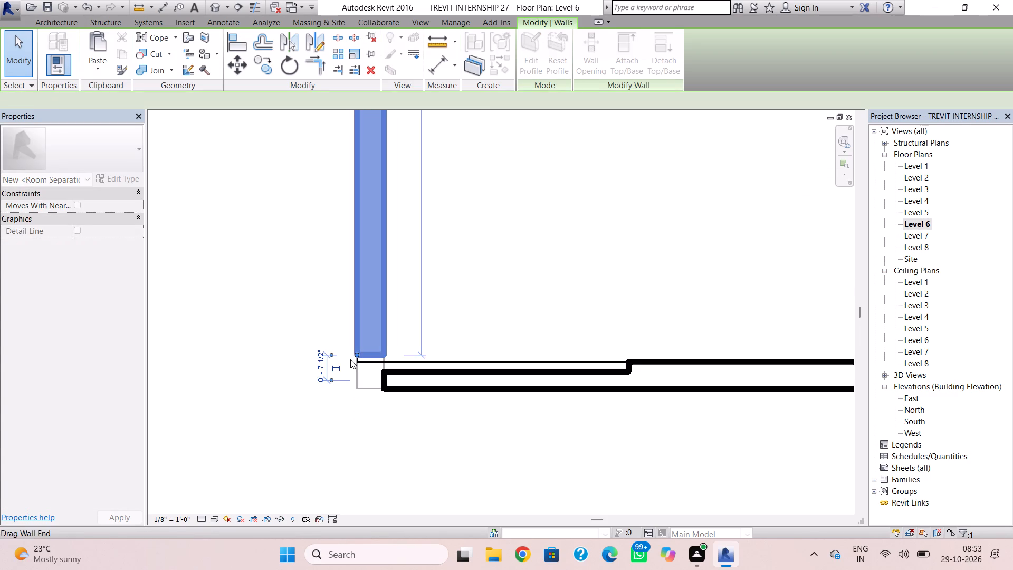
scroll(289, 365, "up", 4)
scroll(328, 346, "up", 4)
scroll(477, 351, "up", 4)
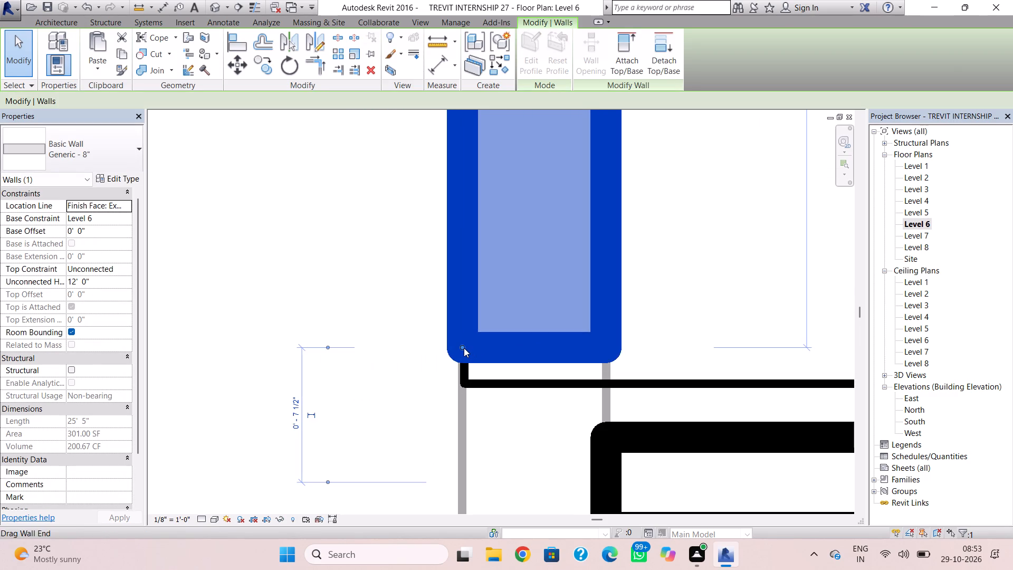
left_click_drag(464, 348, 464, 404)
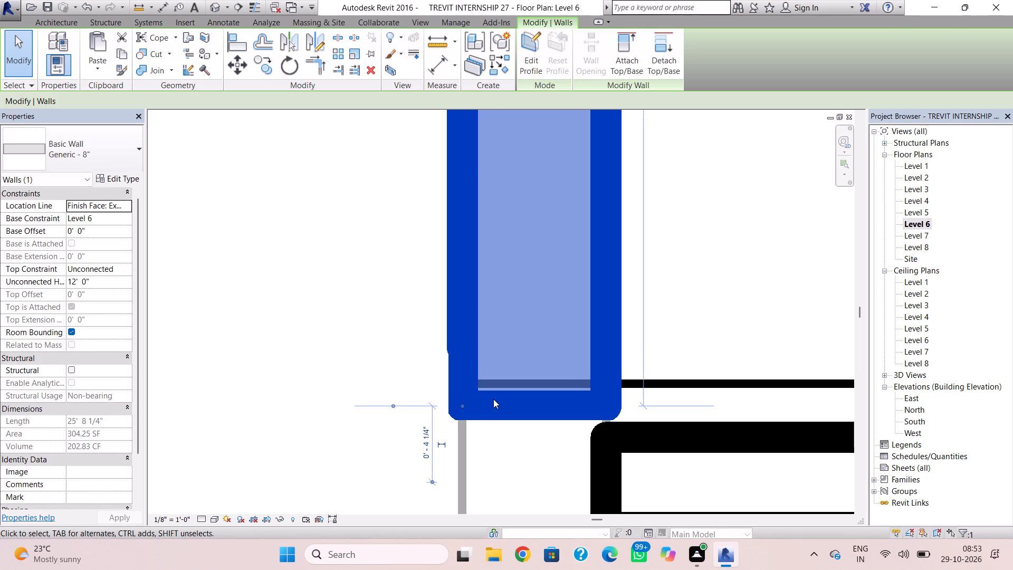
key("Down")
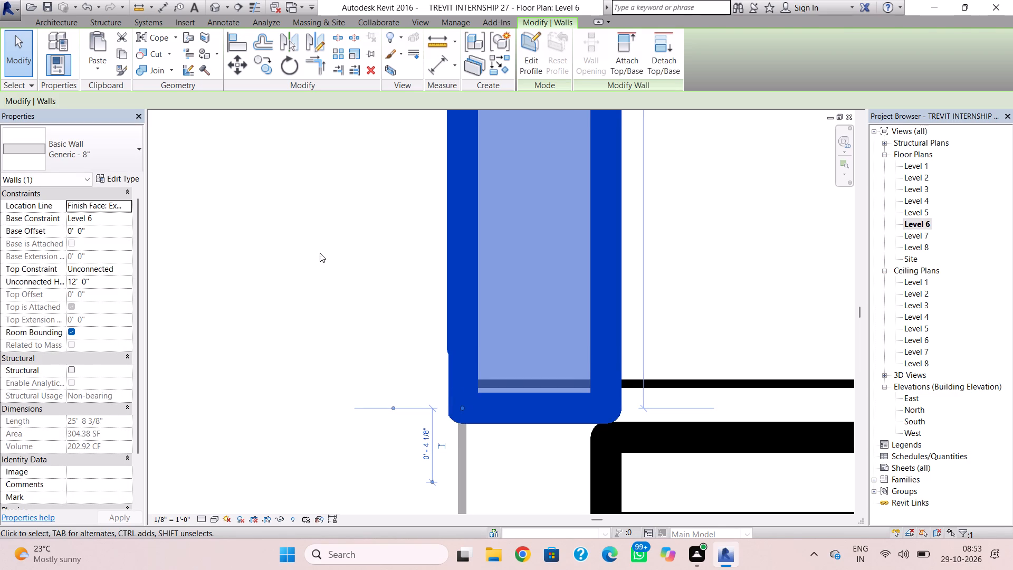
left_click(320, 253)
In the Level 6 plan, extend the 5" wall's west end past the west wall's outer face, to a length of about 7'-0".
left_click(211, 8)
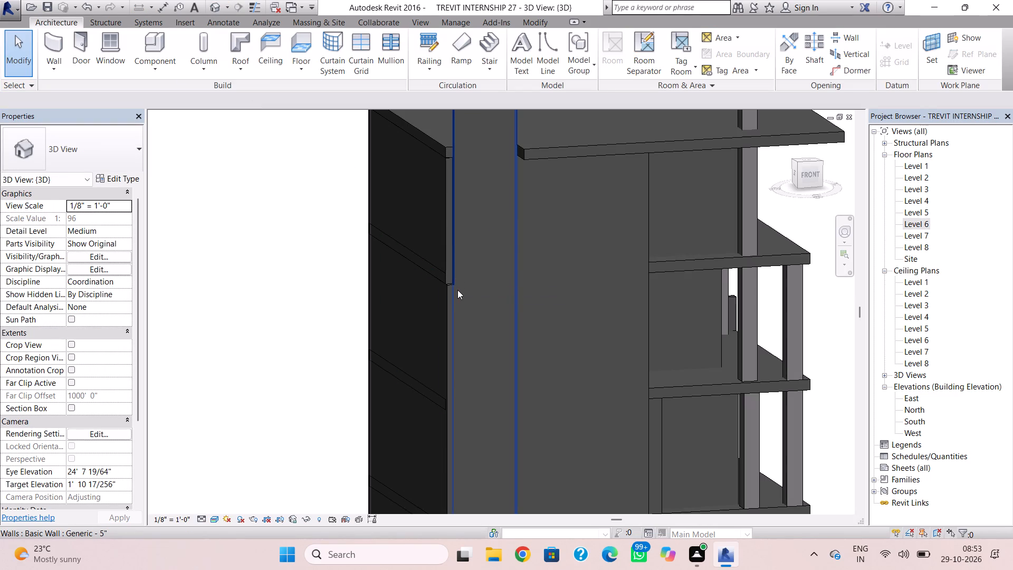
right_click_drag(457, 290, 489, 345, "shift")
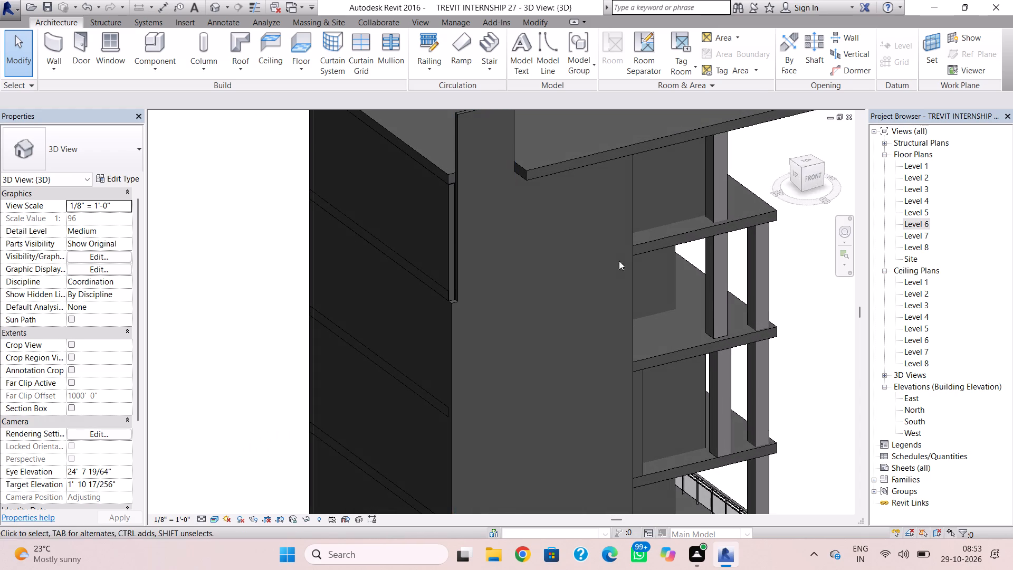
left_click(459, 269)
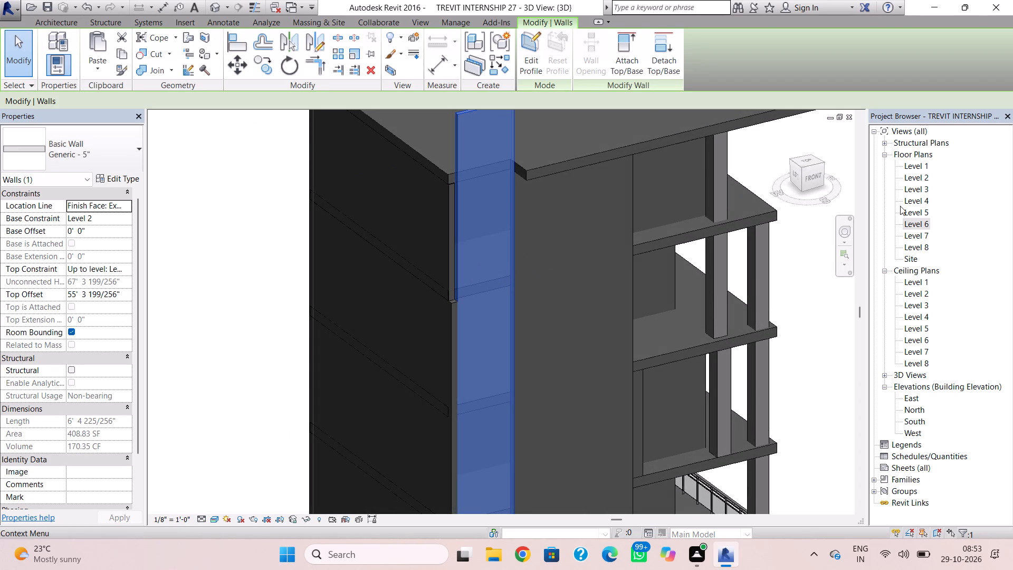
key("Escape")
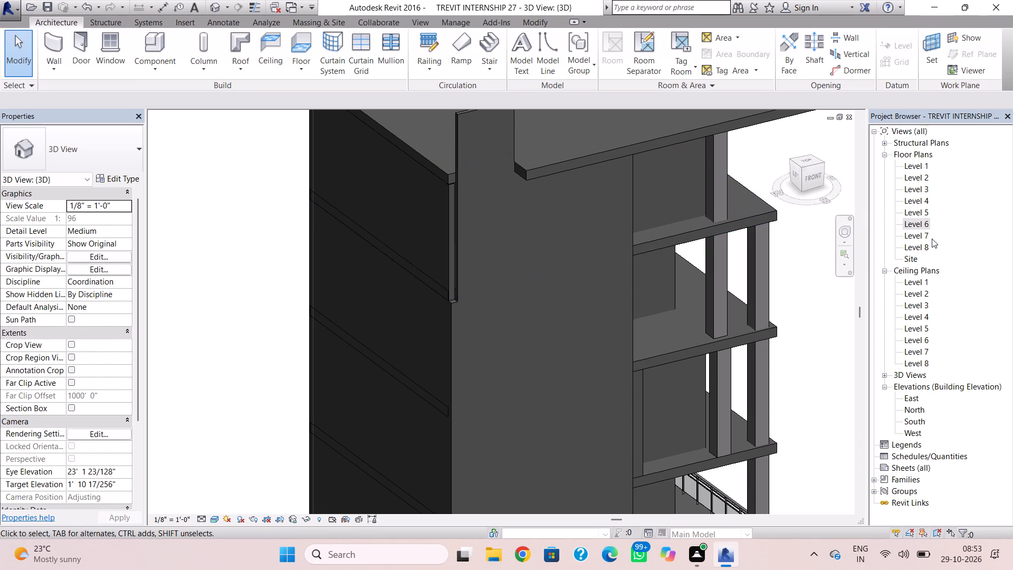
double_click(921, 224)
scroll(579, 286, "down", 4)
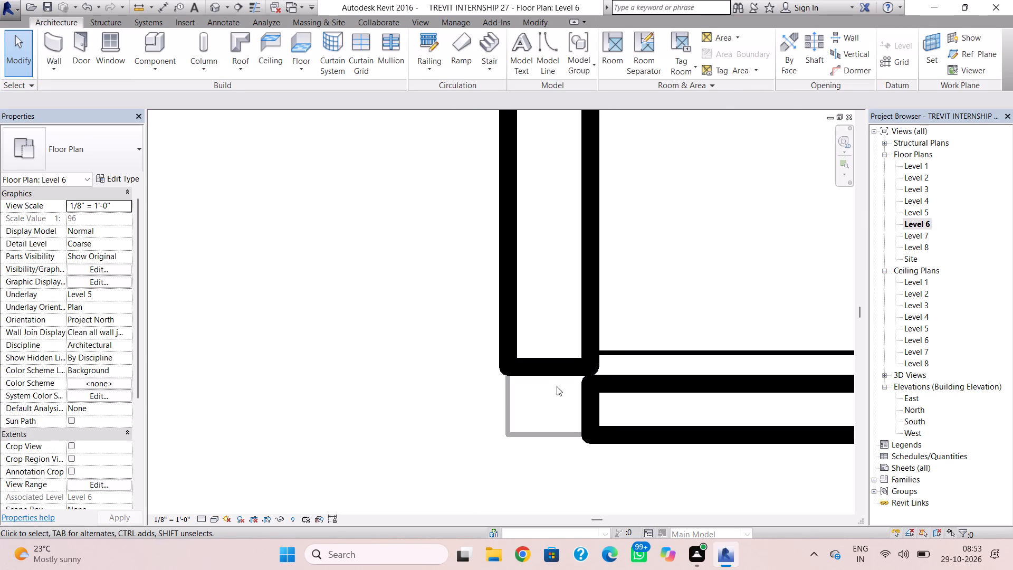
left_click(590, 416)
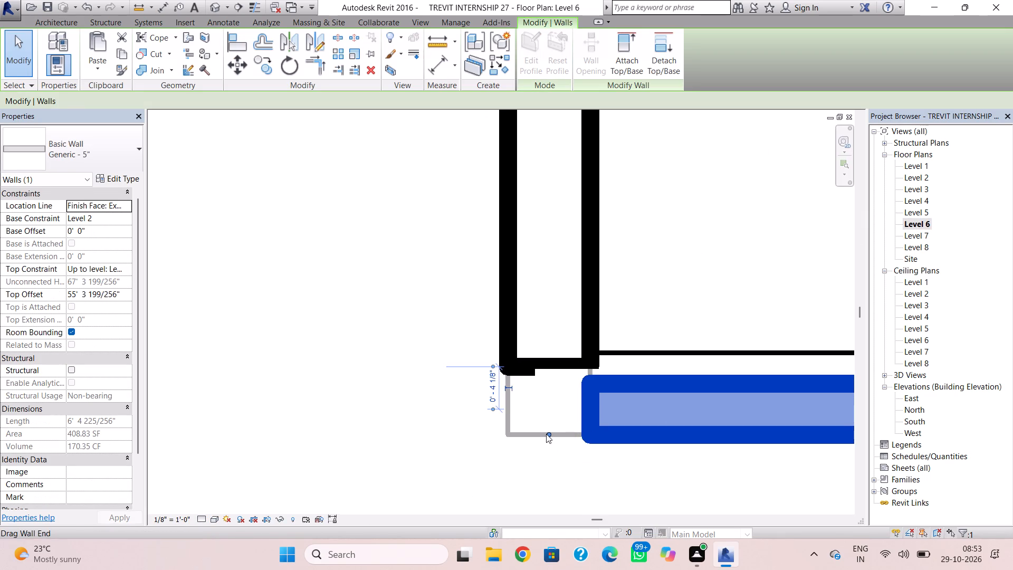
left_click_drag(546, 434, 507, 439)
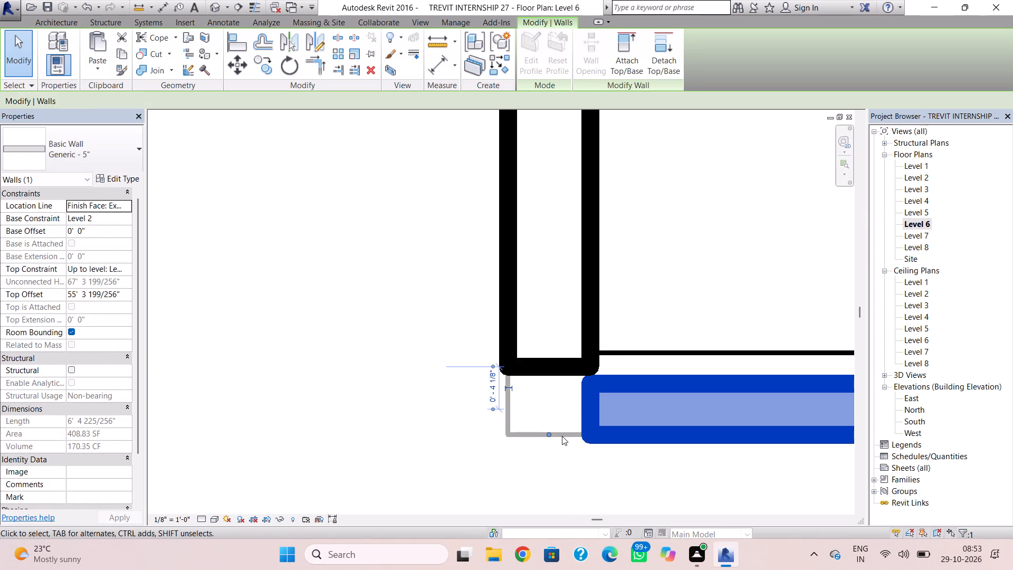
left_click_drag(547, 434, 476, 436)
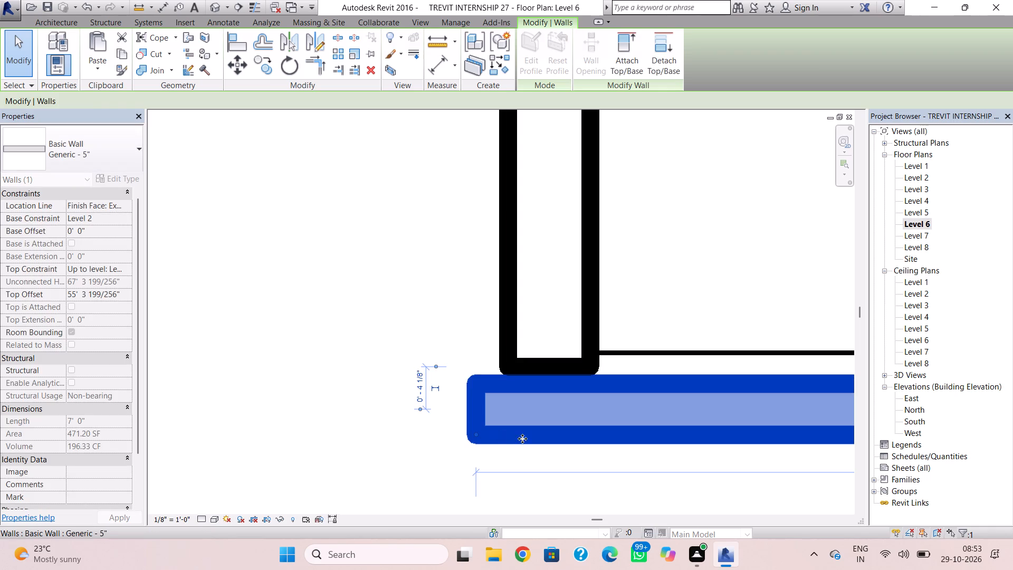
In the 3D view, stretch the top of the 5" corner wall up to the underside of the Level 8 roof.
left_click(214, 6)
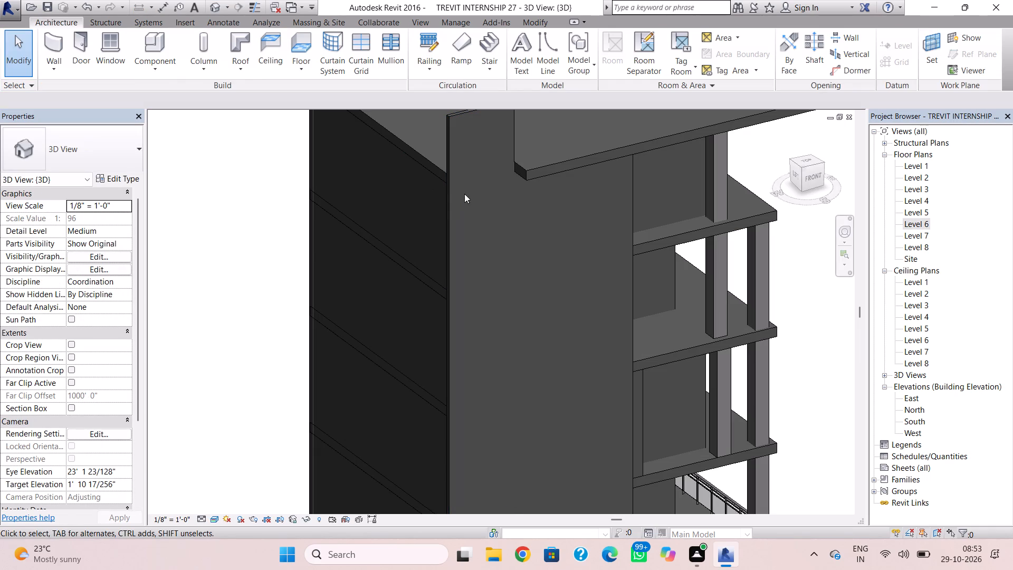
right_click_drag(500, 211, 442, 141, "shift")
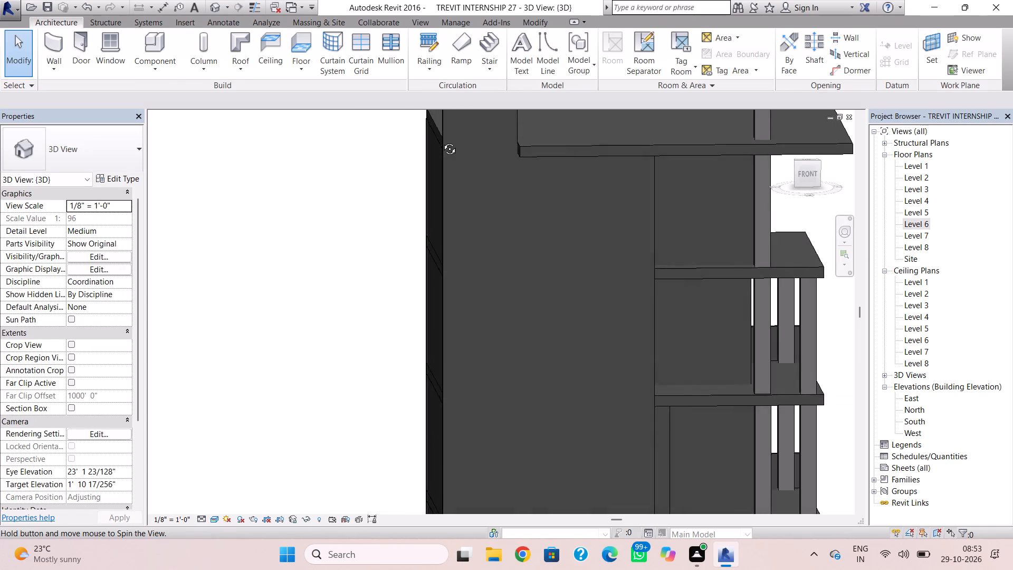
right_click_drag(442, 141, 442, 142, "shift")
scroll(447, 169, "down", 3)
middle_click_drag(454, 207, 422, 288)
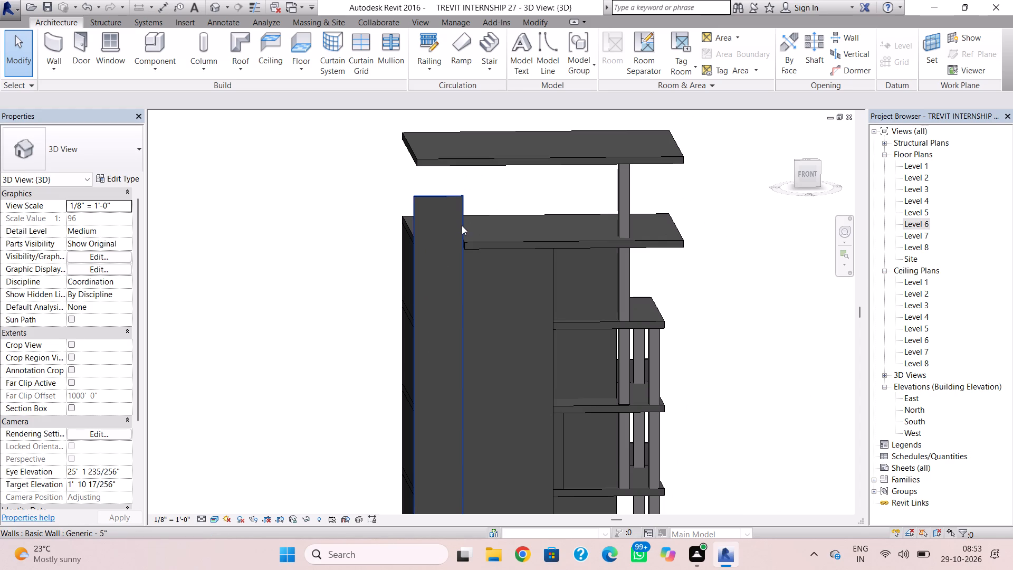
left_click(454, 193)
left_click_drag(441, 196, 437, 169)
left_click(352, 214)
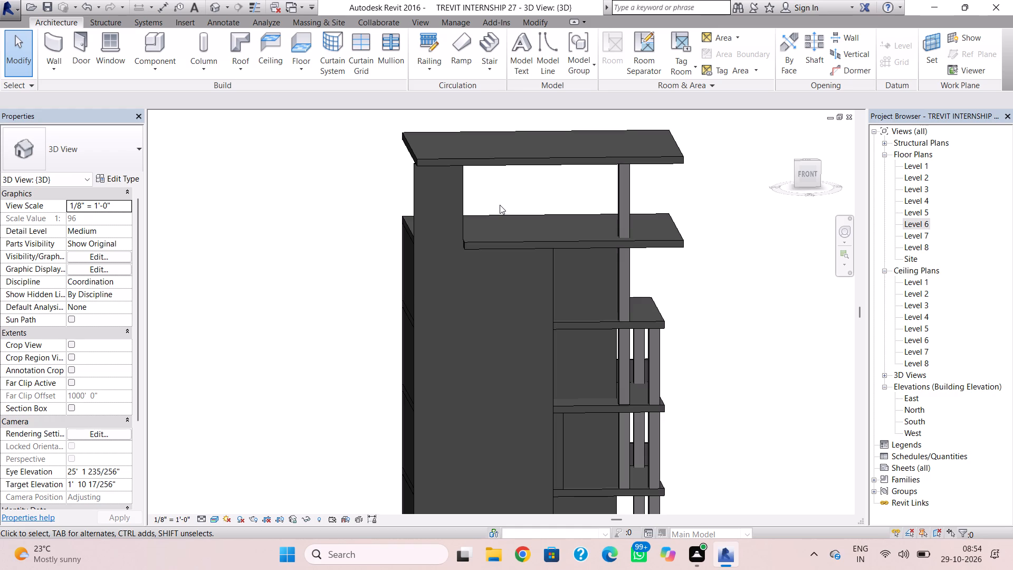
Edit the Level 7 roof footprint, moving its north boundary to 12'-9" south of the north wall, finish it and inspect the roof in 3D.
right_click_drag(499, 205, 465, 190, "shift")
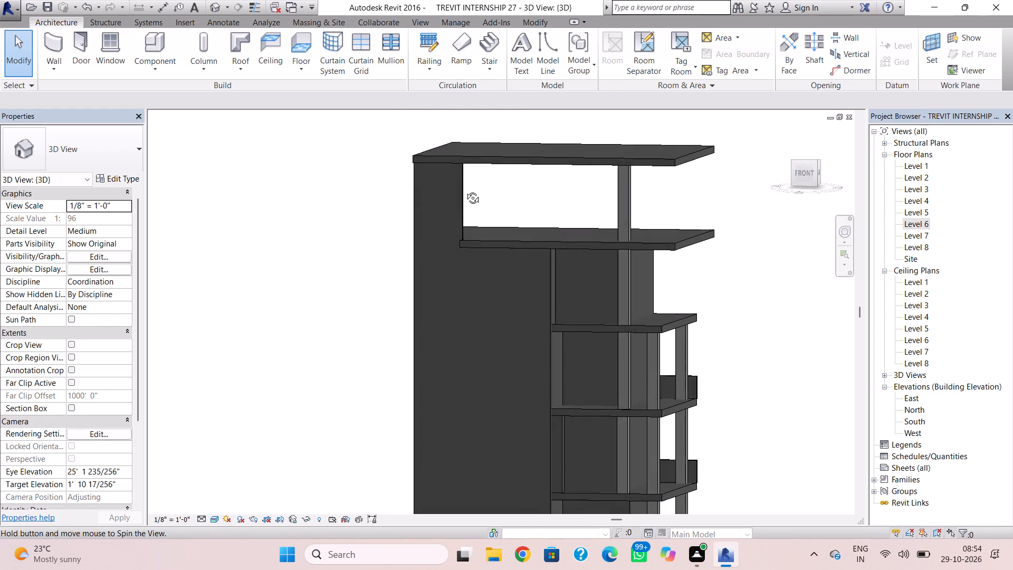
right_click_drag(465, 190, 467, 189, "shift")
double_click(916, 240)
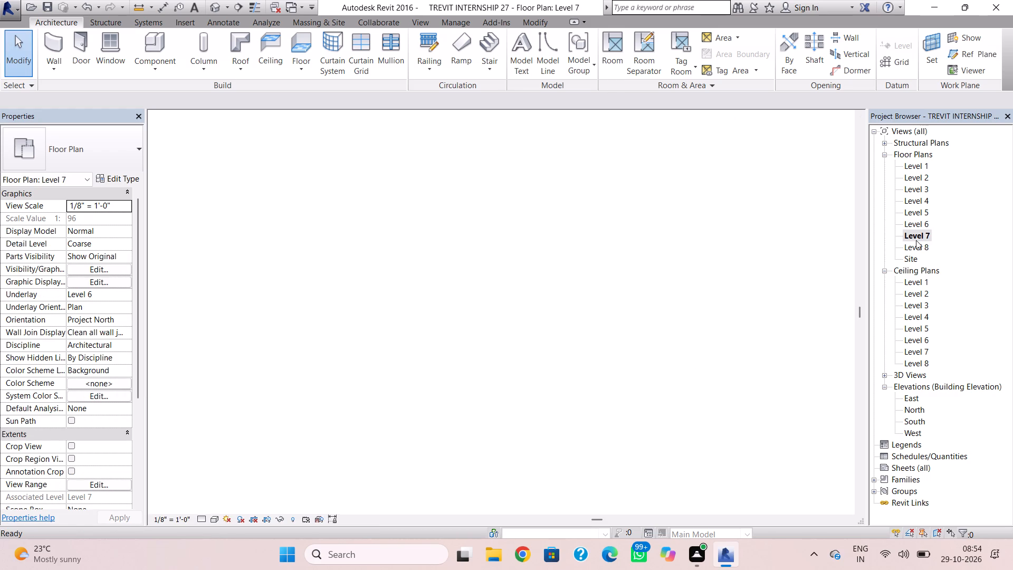
scroll(707, 254, "down", 8)
middle_click_drag(671, 257, 488, 370)
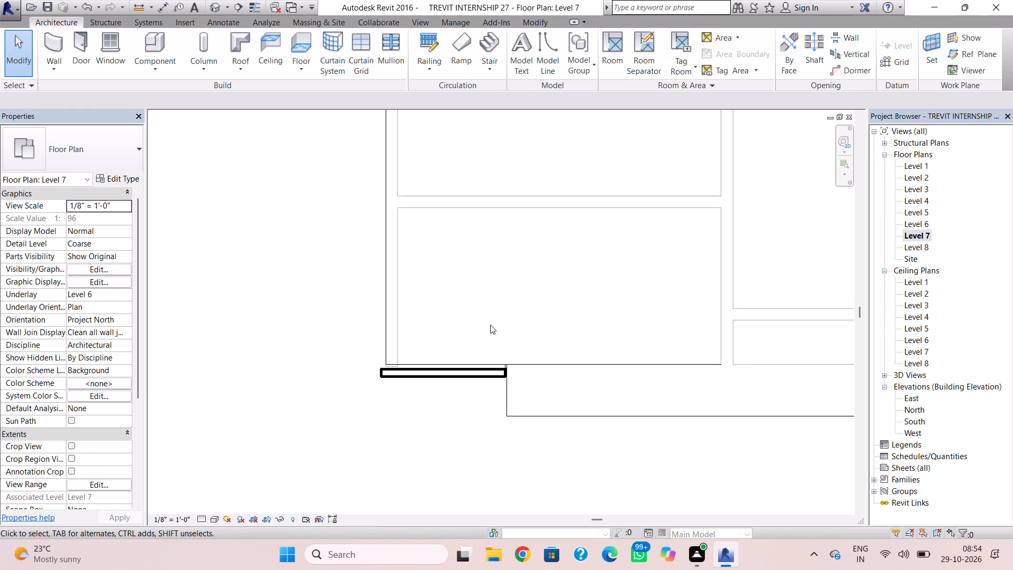
scroll(413, 294, "down", 3)
left_click(397, 297)
scroll(532, 283, "down", 2)
middle_click_drag(531, 295, 525, 304)
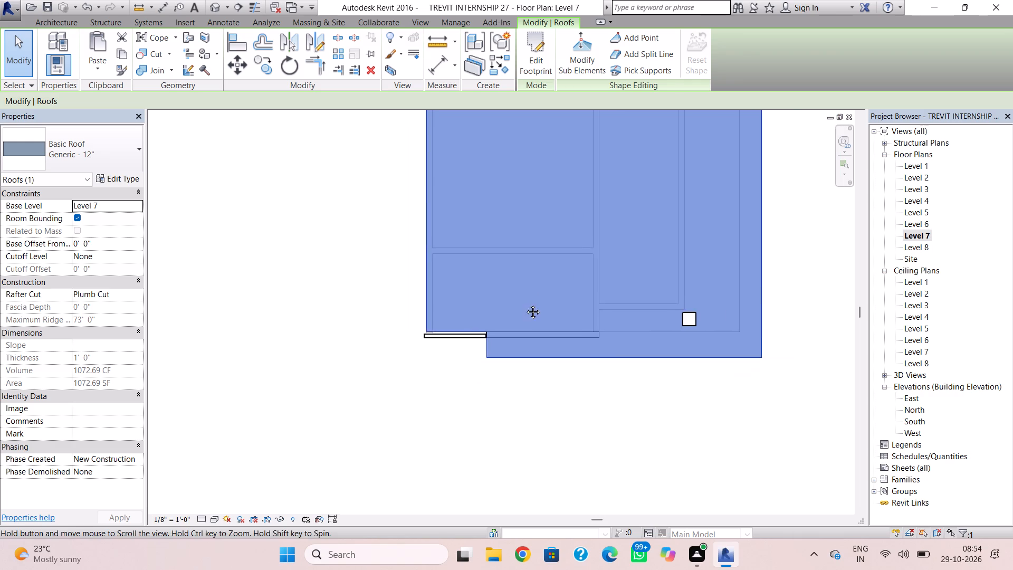
middle_click_drag(525, 304, 477, 346)
double_click(497, 150)
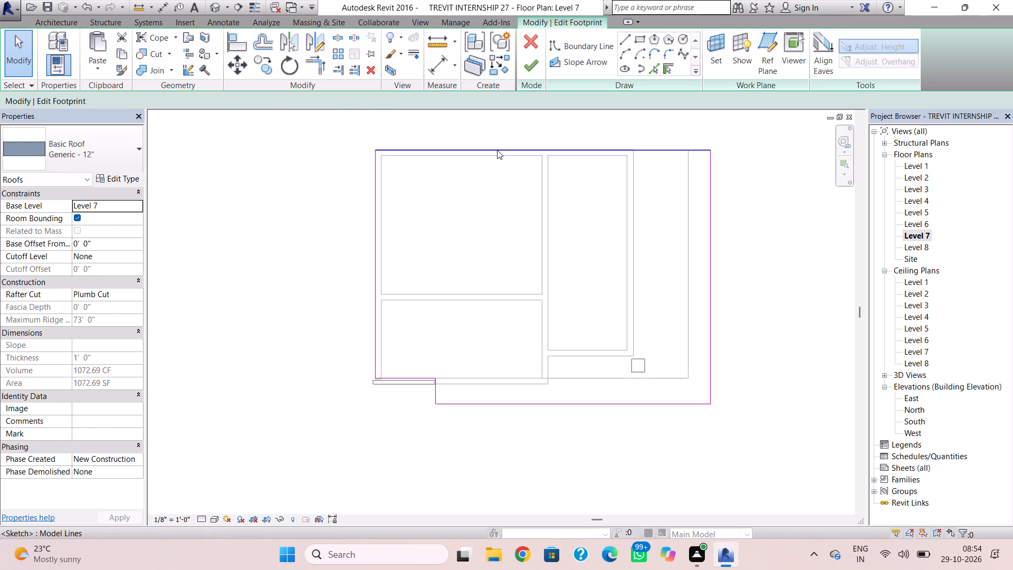
left_click(497, 150)
key("Down")
key("Down")
key("Down")
key("Down")
key("Down")
key("Down")
key("Down")
key("Down")
key("Down")
key("Down")
key("Down")
key("Down")
key("Down")
key("Down")
key("Down")
key("Down")
key("Down")
key("Down")
key("Down")
key("Down")
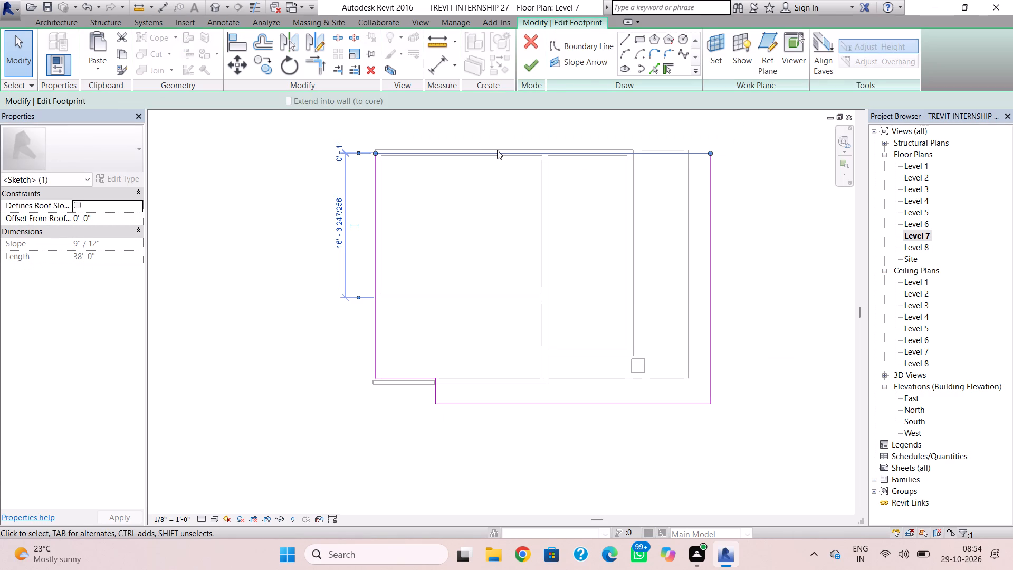
key("Down")
key("Down")
key("Down")
key("Down")
key("Down")
key("Down")
key("Down")
key("Down")
key("Down")
key("Down")
key("Down")
key("Down")
key("Down")
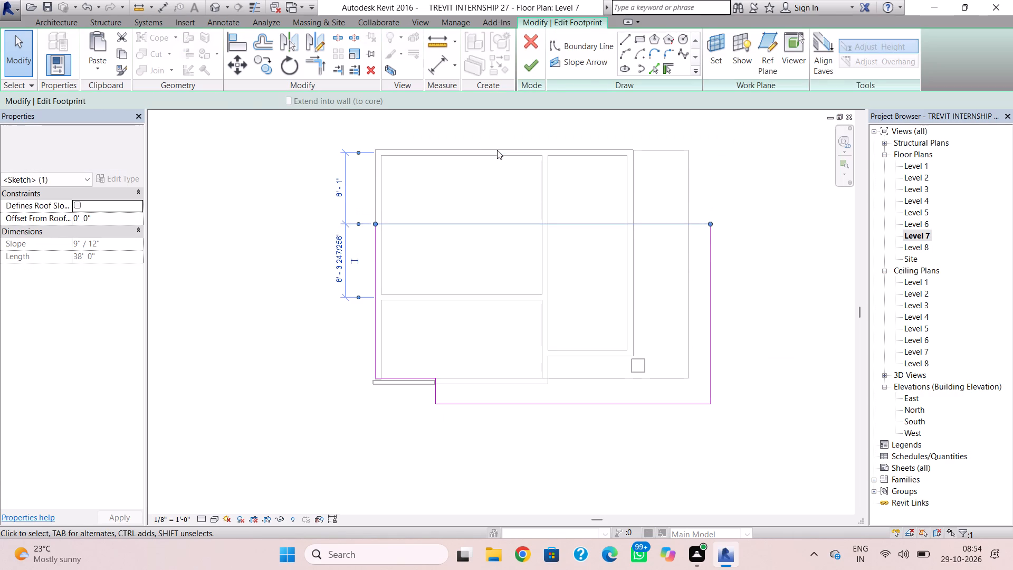
key("Down")
key("Down")
key("Down")
key("Down")
key("Down")
key("Down")
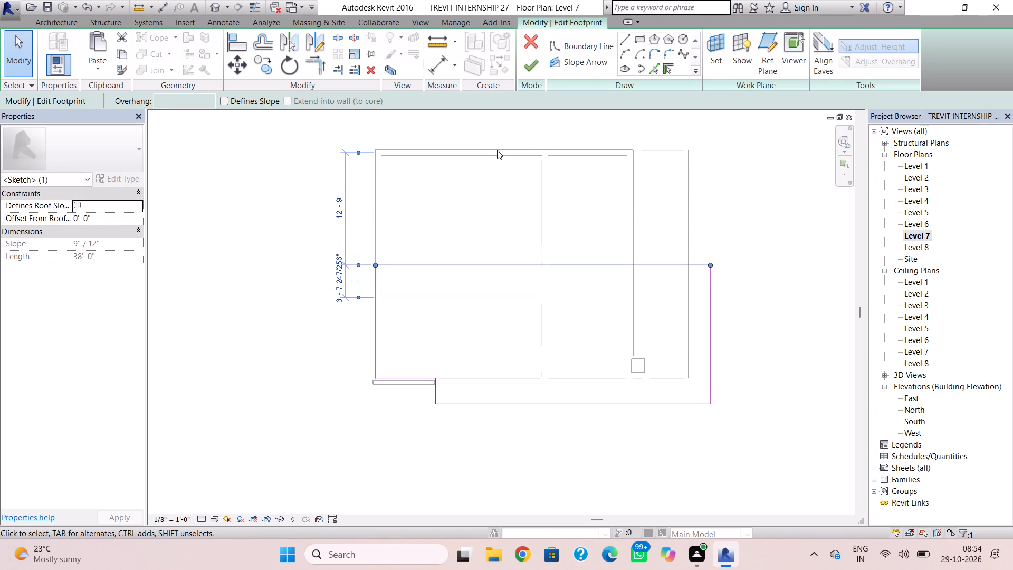
left_click(536, 63)
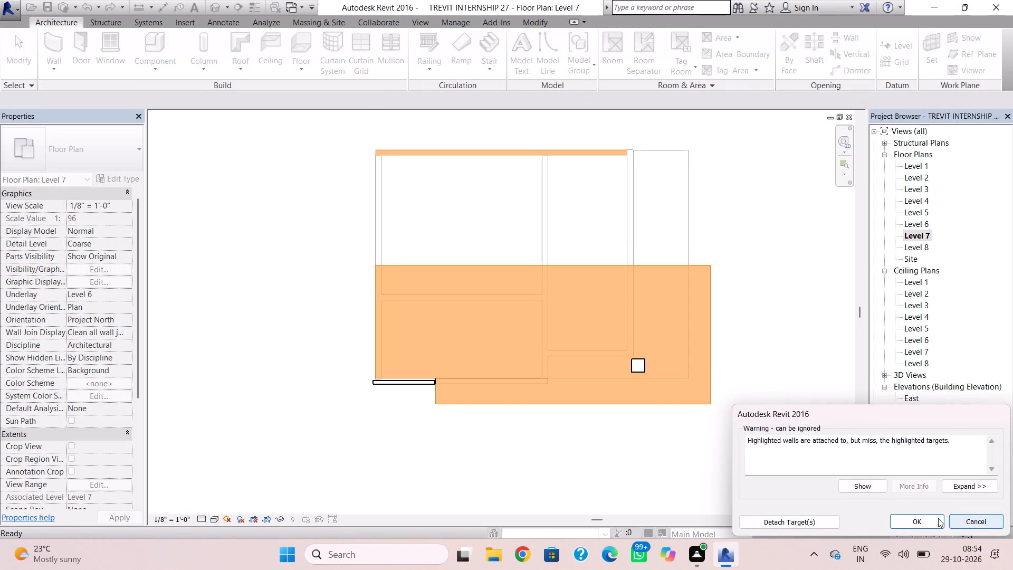
left_click(929, 519)
left_click(458, 205)
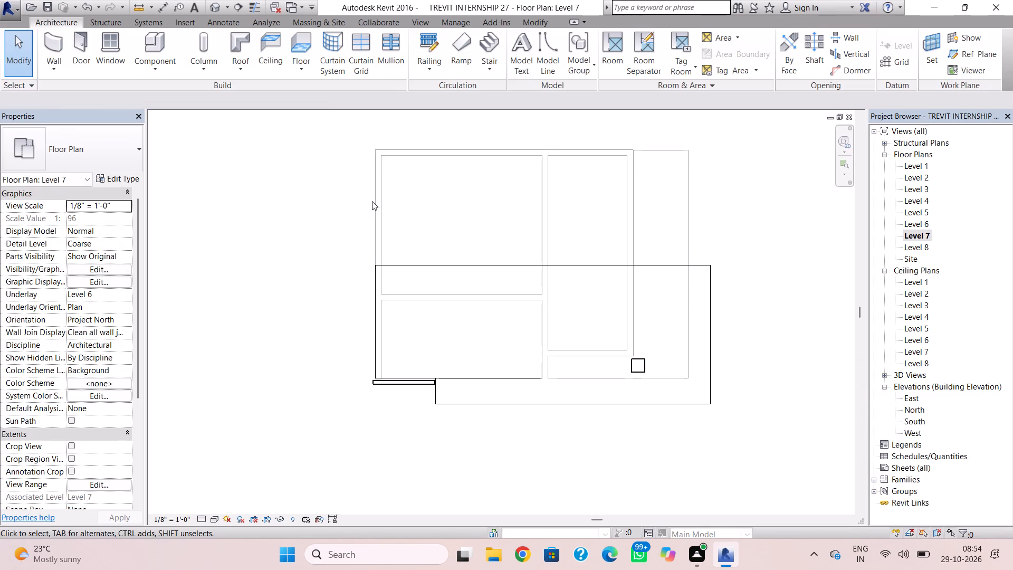
left_click(214, 9)
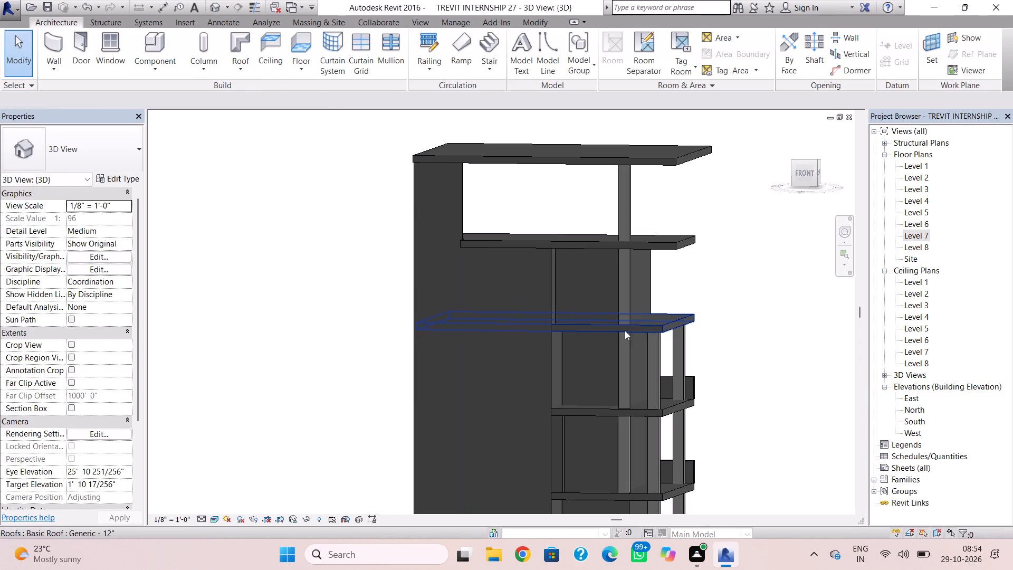
right_click_drag(575, 344, 642, 284, "shift")
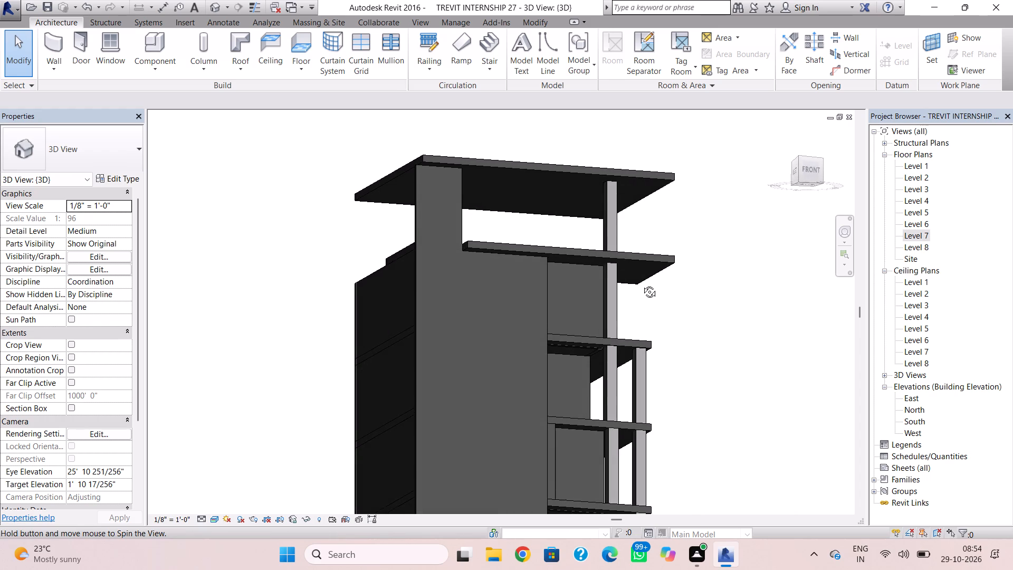
right_click_drag(642, 284, 621, 360, "shift")
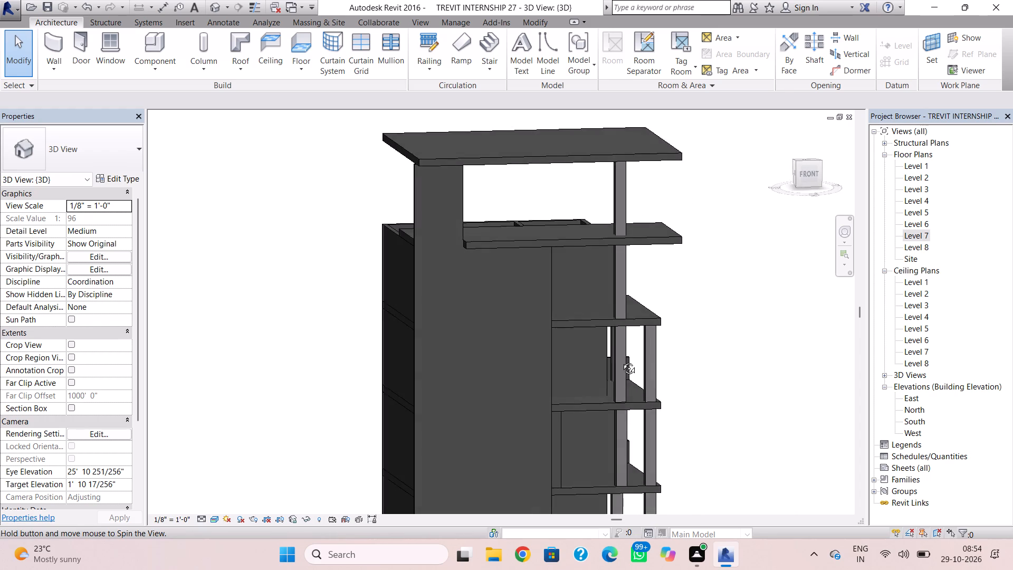
Edit the Level 8 roof footprint, moving its east boundary west to just beyond the column's east face, and finish it.
right_click_drag(621, 360, 608, 353, "shift")
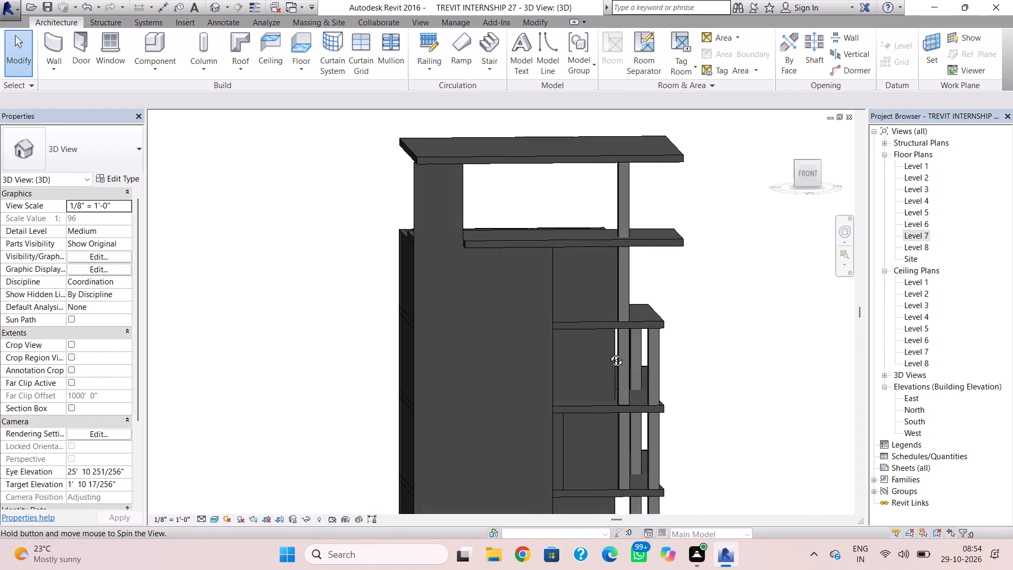
right_click_drag(608, 353, 608, 354, "shift")
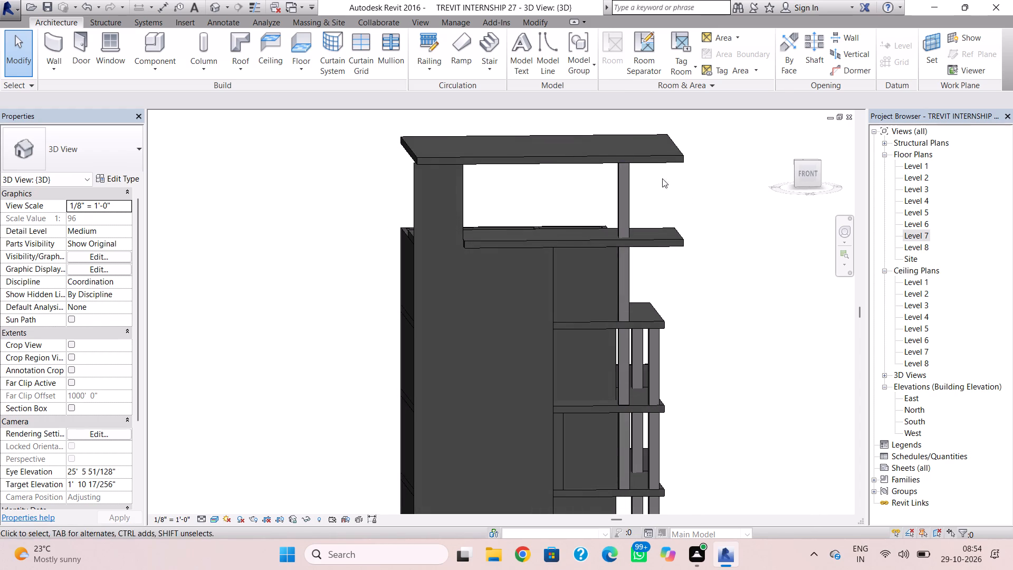
double_click(653, 158)
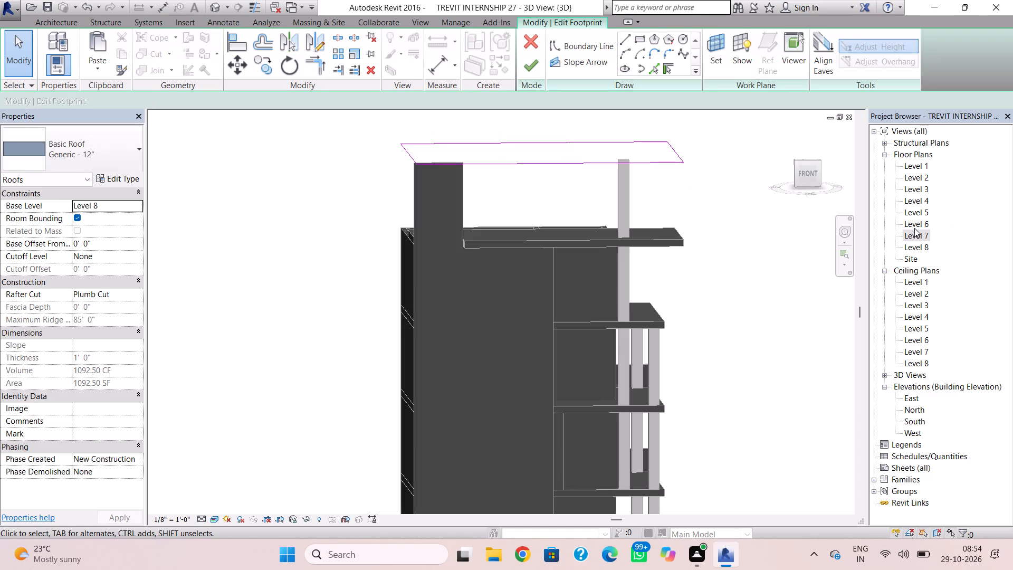
double_click(915, 233)
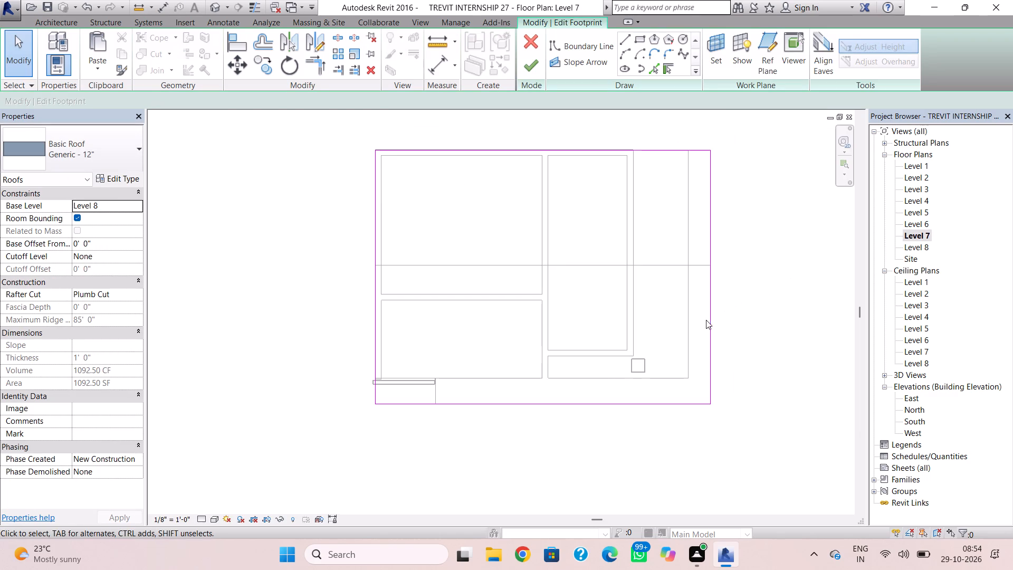
left_click(706, 320)
key("Left")
key("Left")
key("Left")
key("Left")
key("Left")
key("Left")
key("Left")
key("Left")
key("Left")
key("Left")
key("Left")
key("Left")
key("Left")
key("Left")
key("Left")
key("Left")
key("Left")
key("Left")
key("Left")
key("Left")
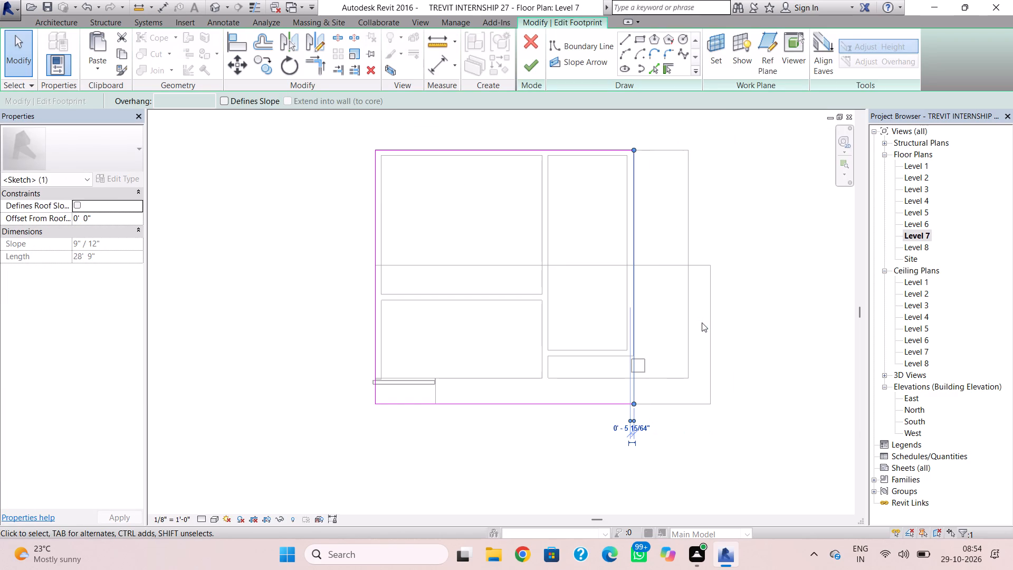
key("Right")
key("Right")
key("Right")
key("Right")
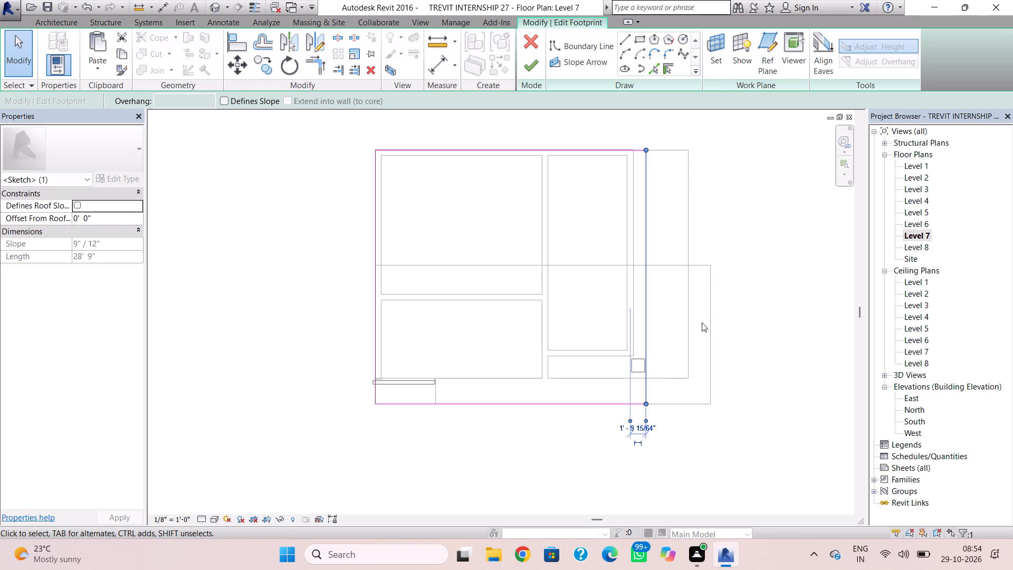
left_click(528, 71)
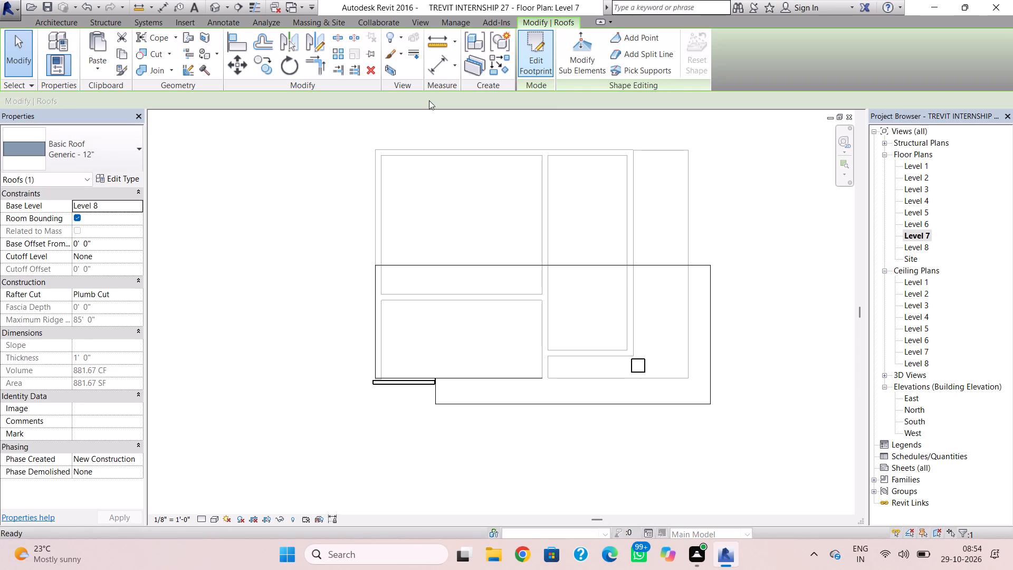
left_click(219, 9)
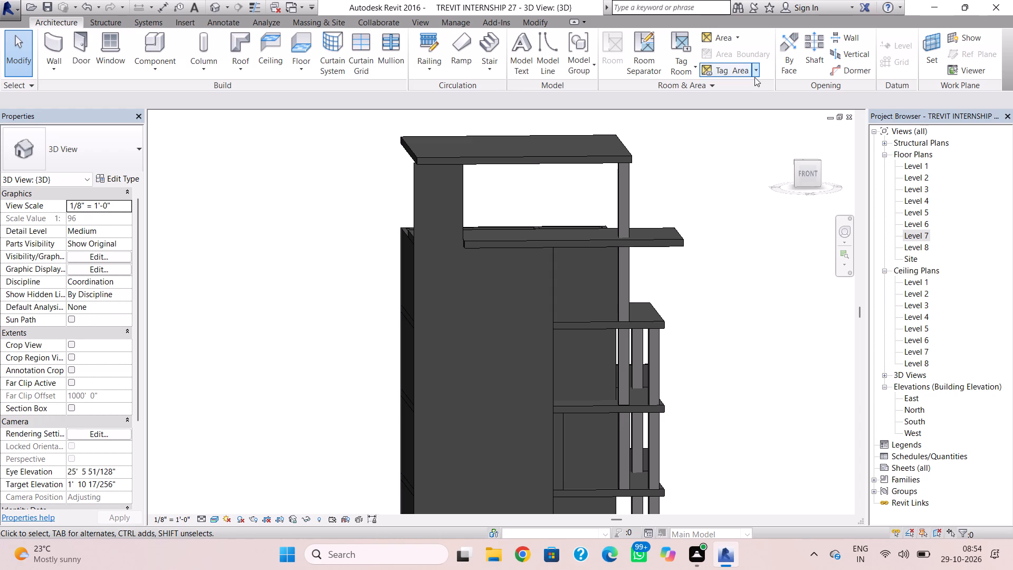
scroll(620, 173, "up", 2)
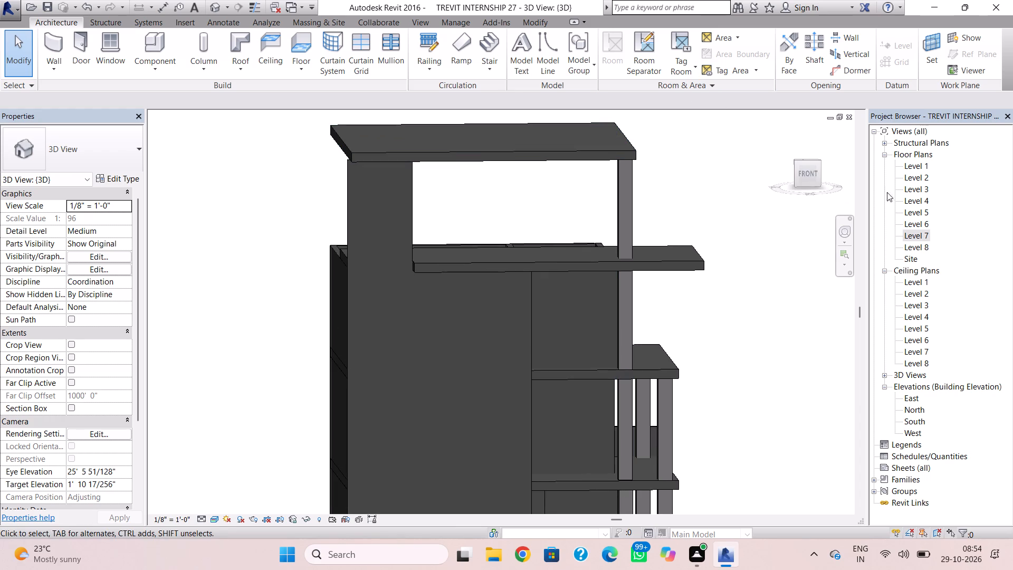
In the Level 7 plan, draw a 9'-0" long Generic - 5" wall running west from the column's southeast corner, along its south side.
double_click(922, 235)
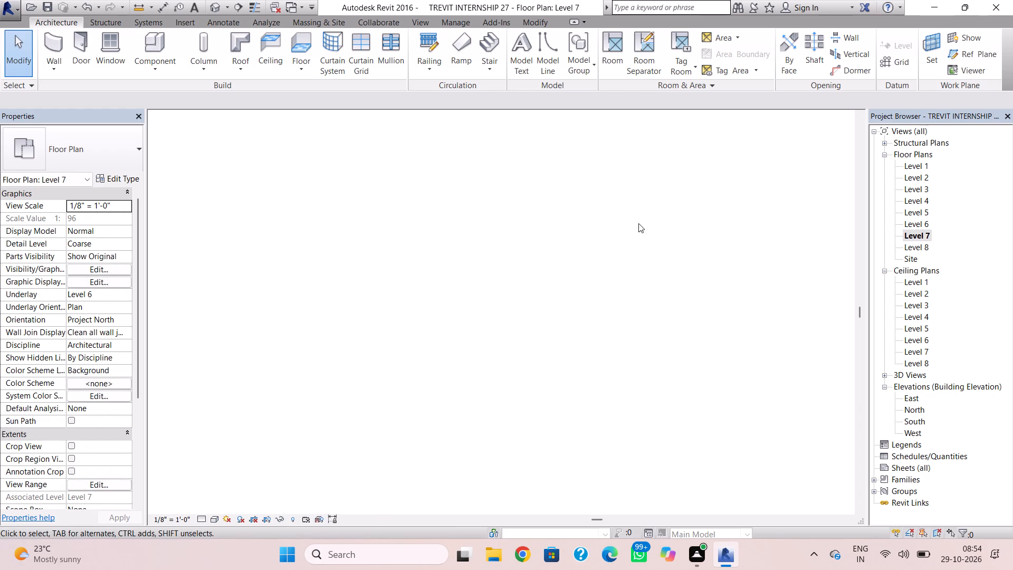
left_click(54, 46)
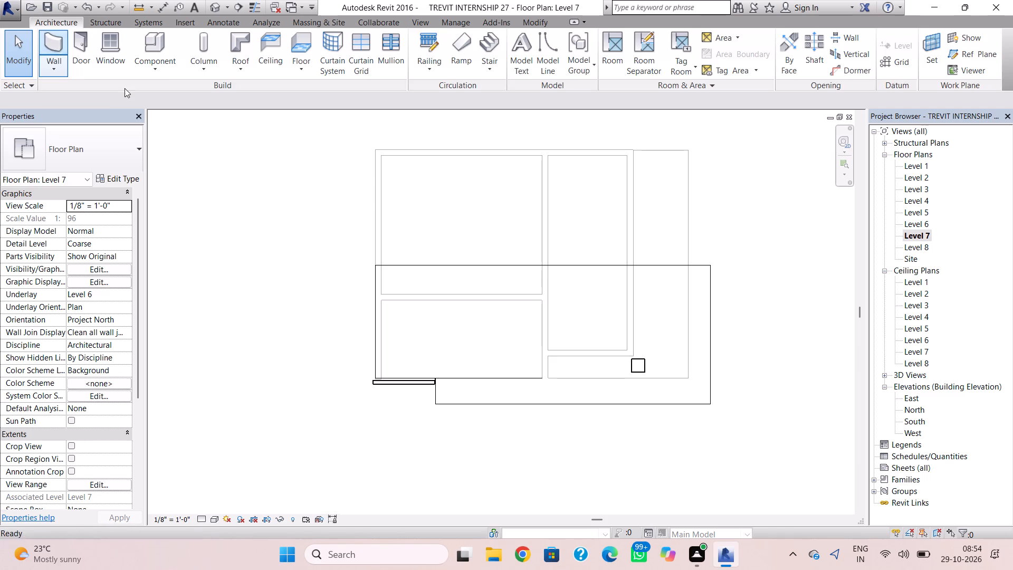
scroll(623, 375, "up", 4)
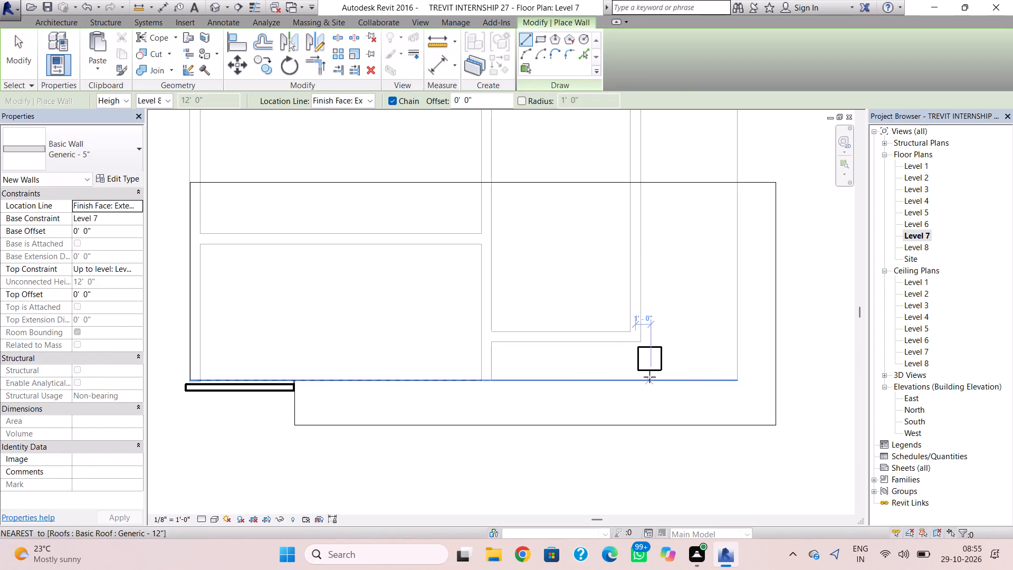
left_click(661, 373)
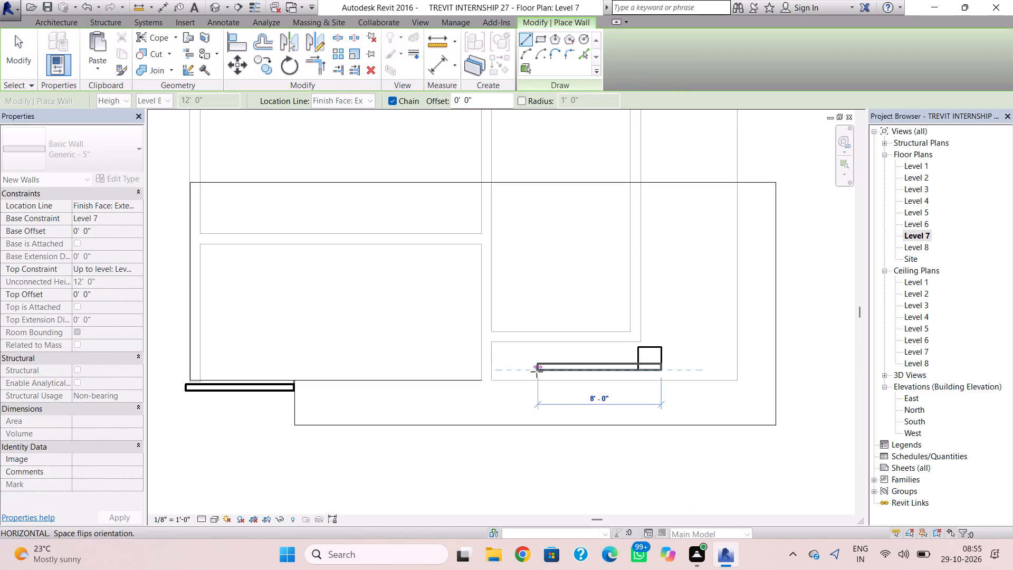
key("space")
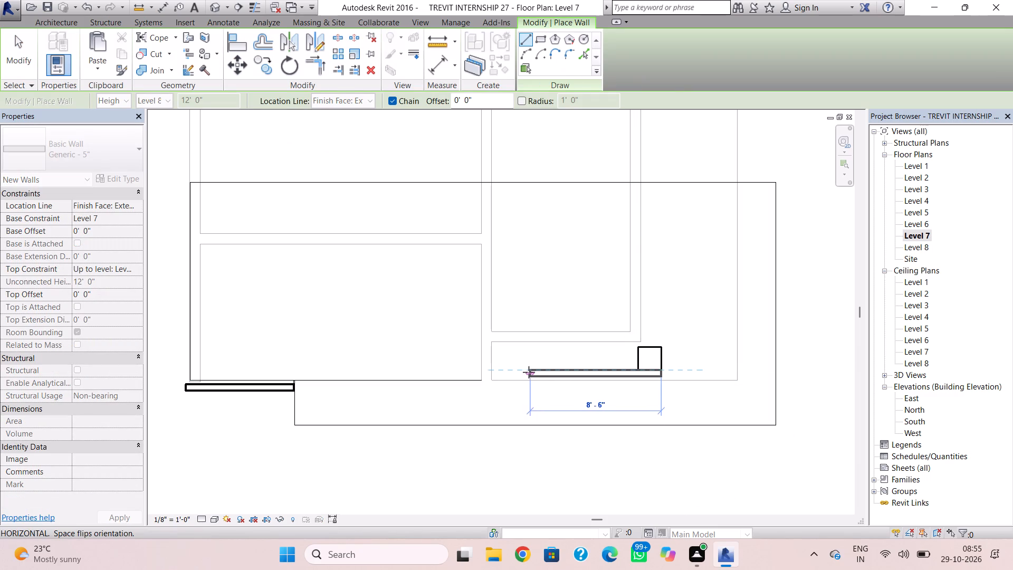
left_click(519, 374)
key("Escape")
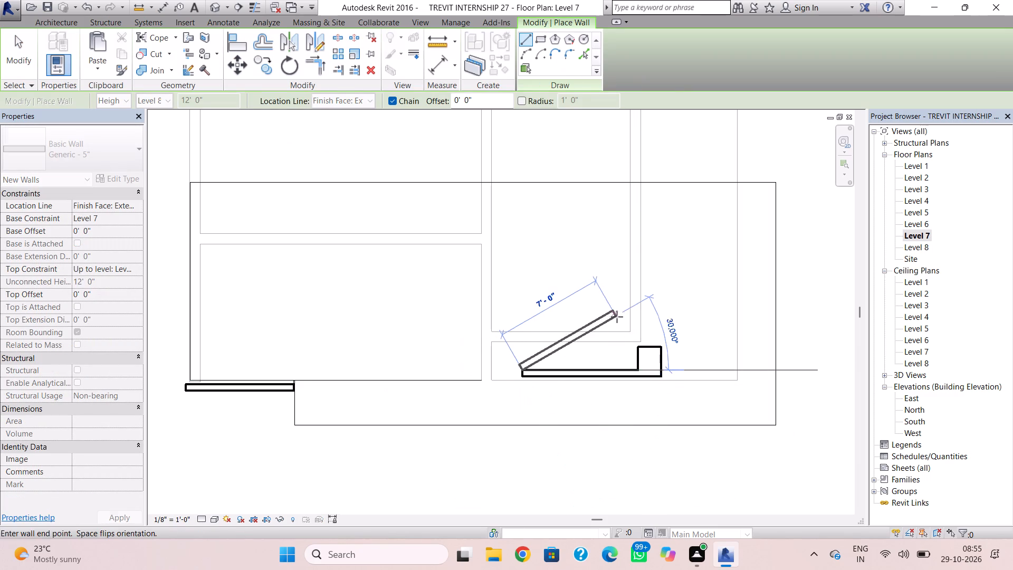
left_click(211, 4)
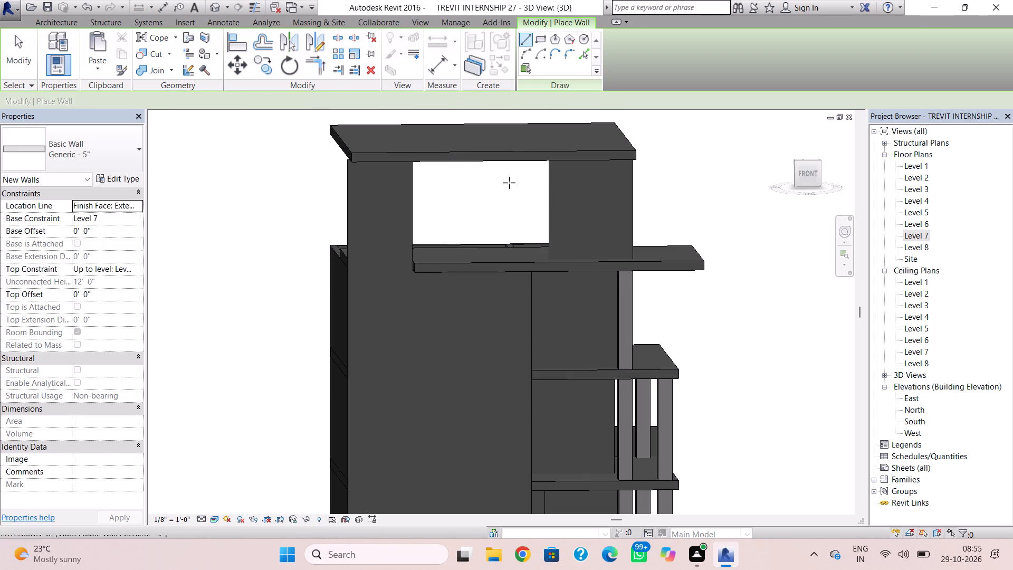
key("Escape")
In the 3D view, raise the new 5" wall's base to the top of the Level 7 roof, a 1'-0" base offset.
left_click(554, 224)
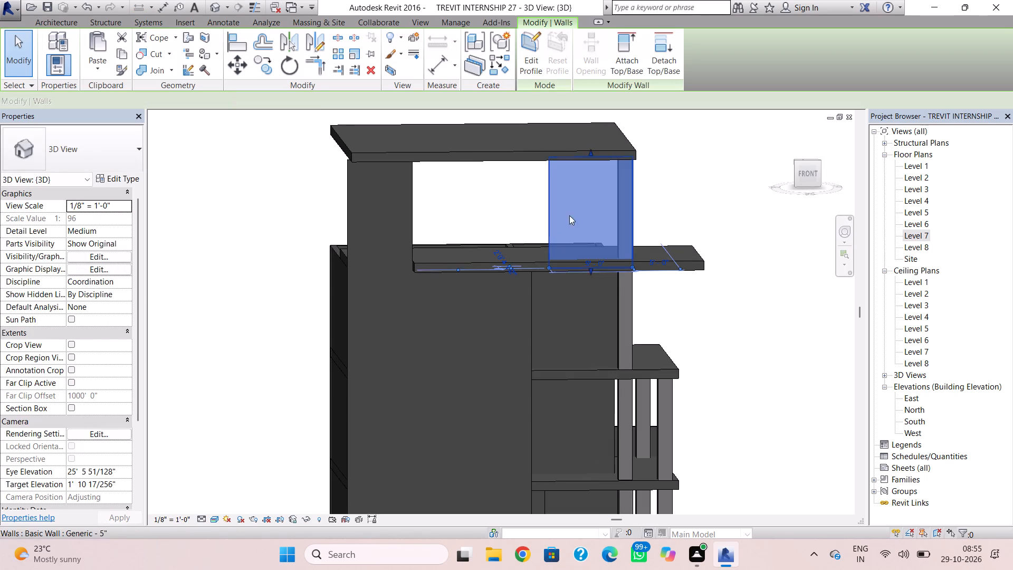
left_click_drag(589, 269, 590, 262)
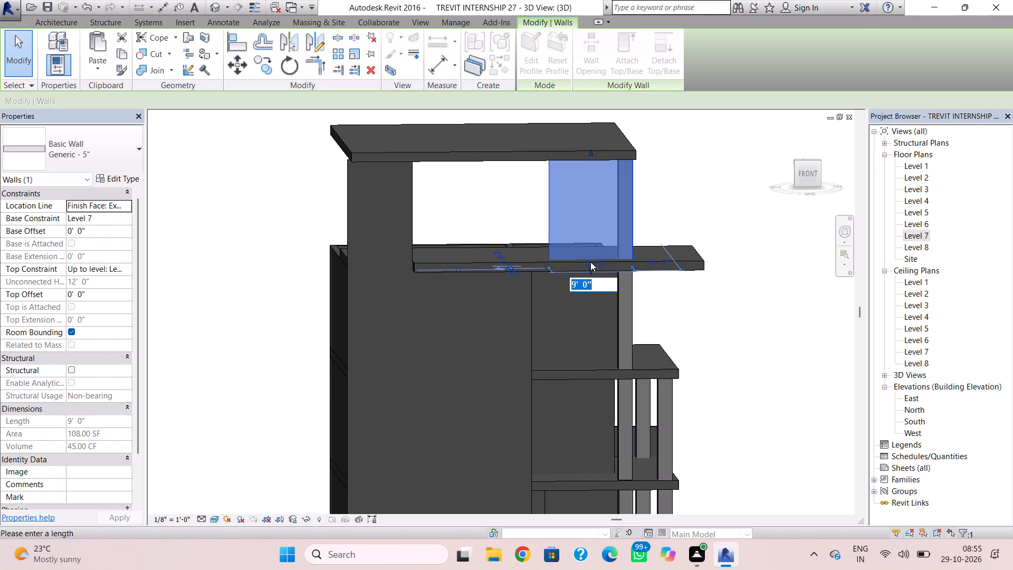
left_click_drag(590, 262, 591, 260)
key("Escape")
scroll(593, 269, "up", 7)
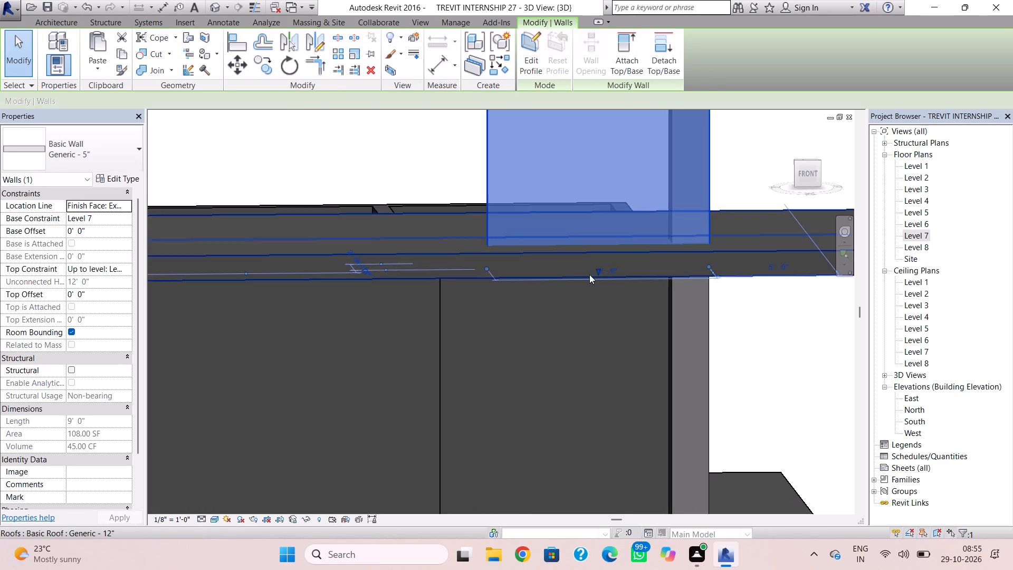
scroll(597, 271, "up", 7)
left_click_drag(598, 267, 608, 196)
scroll(609, 219, "down", 8)
middle_click_drag(598, 278, 592, 389)
scroll(633, 187, "down", 2)
middle_click_drag(633, 197, 621, 292)
key("Escape")
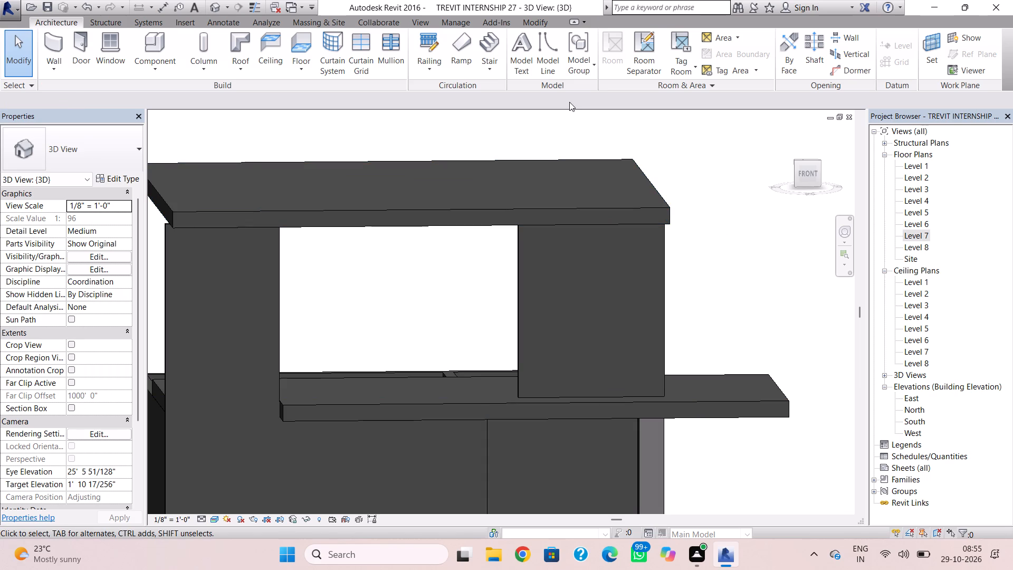
In the Level 7 plan, extend the new 5" wall's west end farther west and check the wall in 3D.
double_click(921, 230)
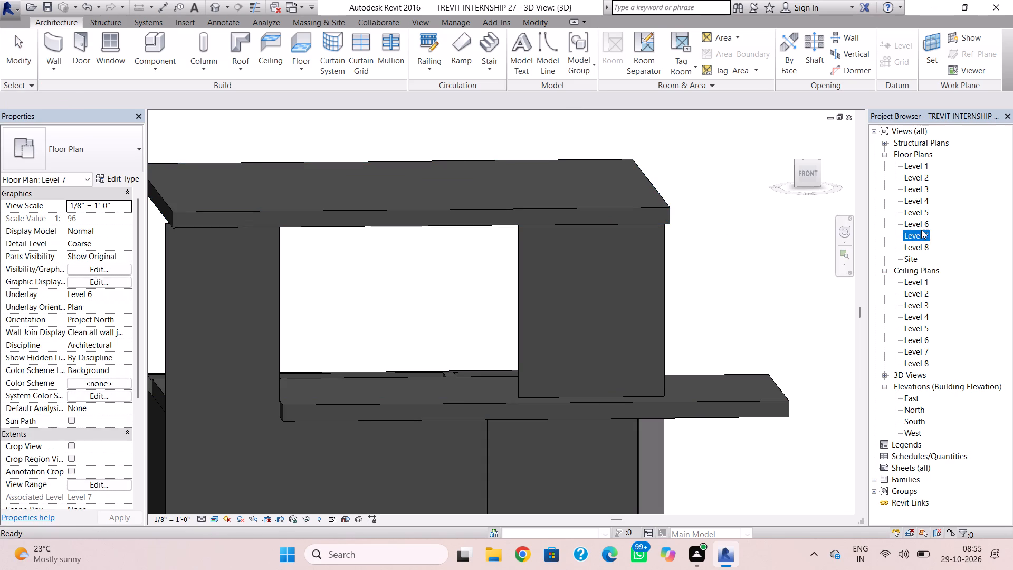
left_click(540, 373)
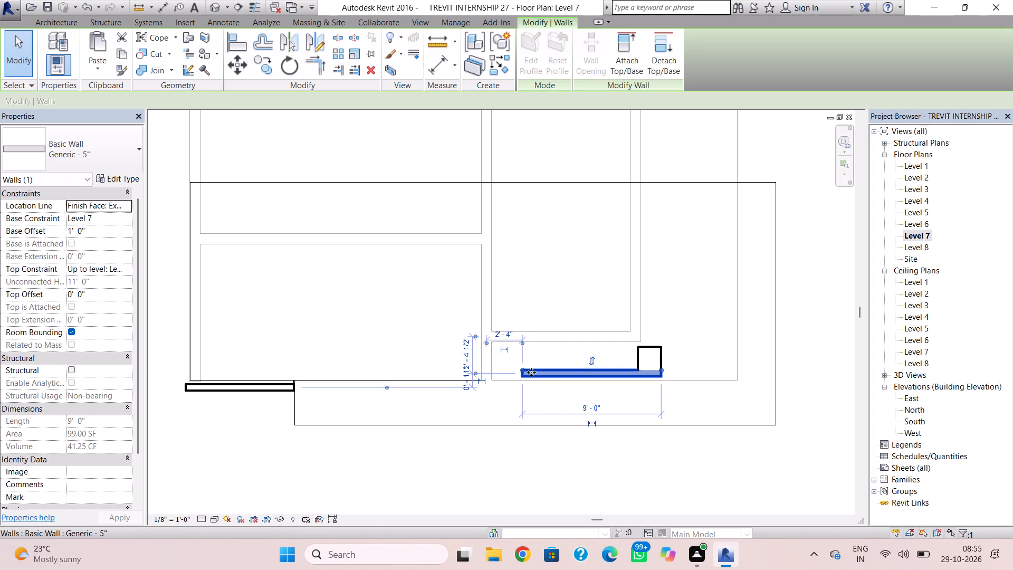
scroll(530, 372, "up", 7)
left_click_drag(514, 366, 478, 366)
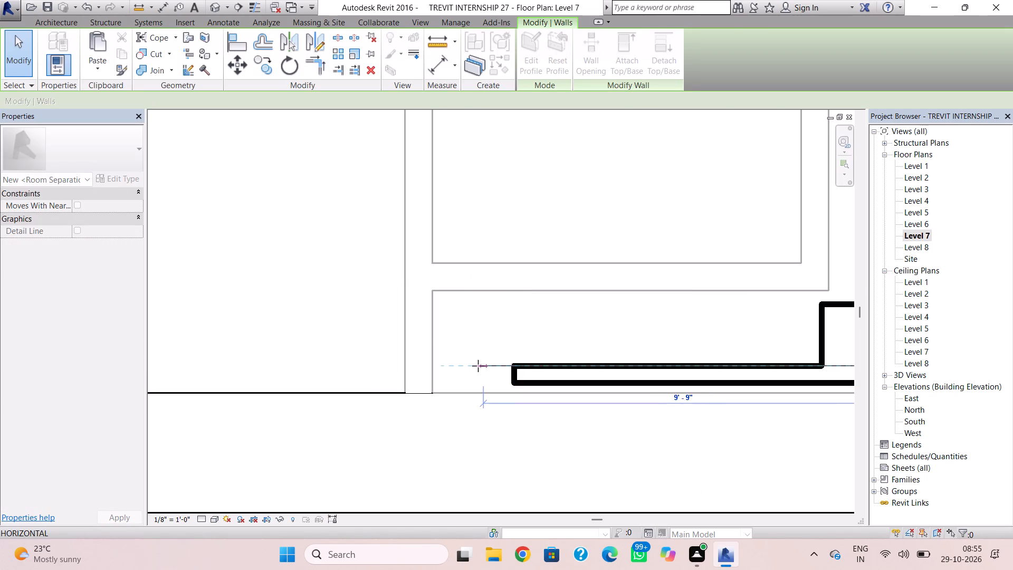
left_click_drag(478, 366, 462, 366)
left_click(540, 331)
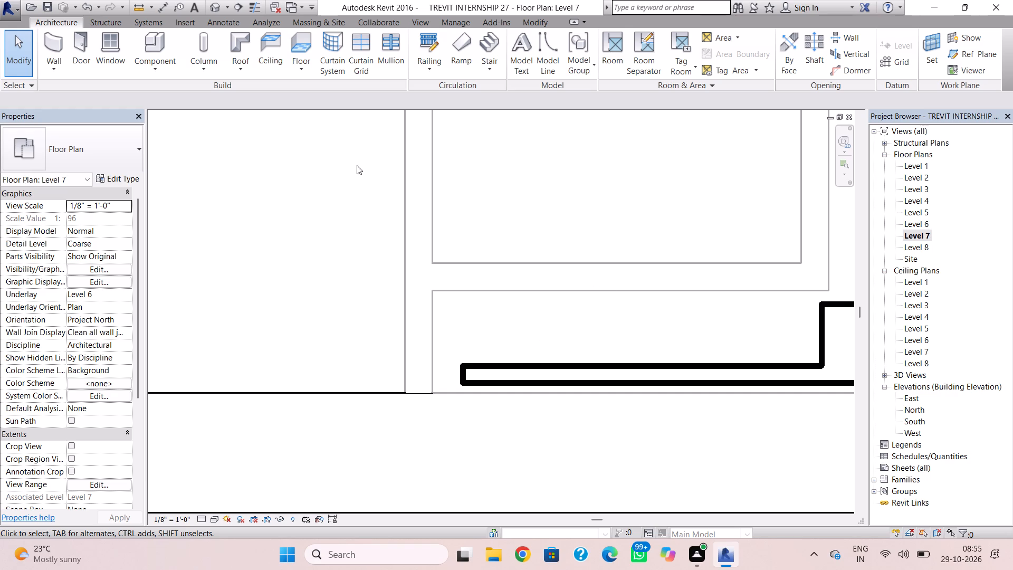
left_click(210, 7)
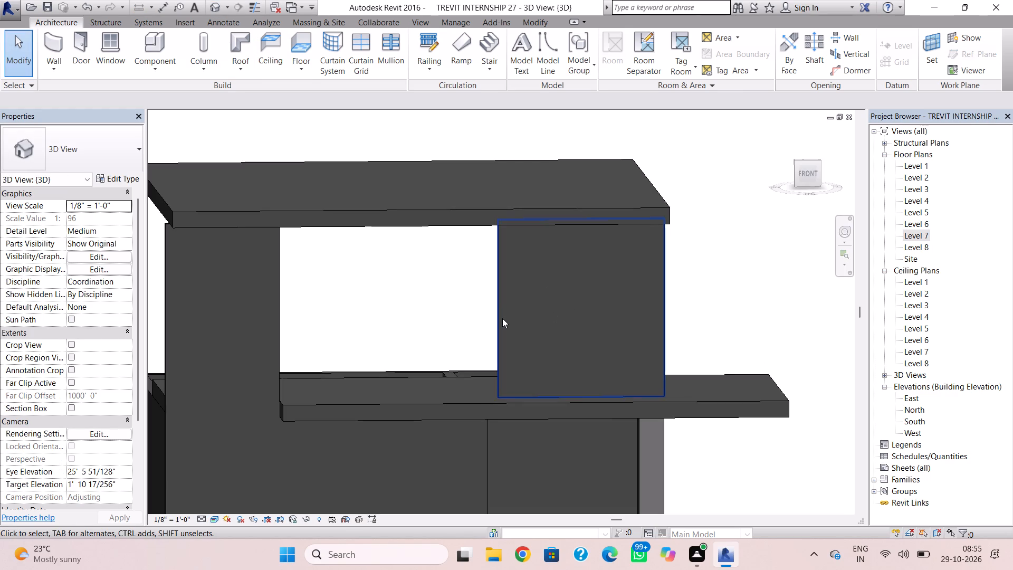
left_click(502, 318)
key("Escape")
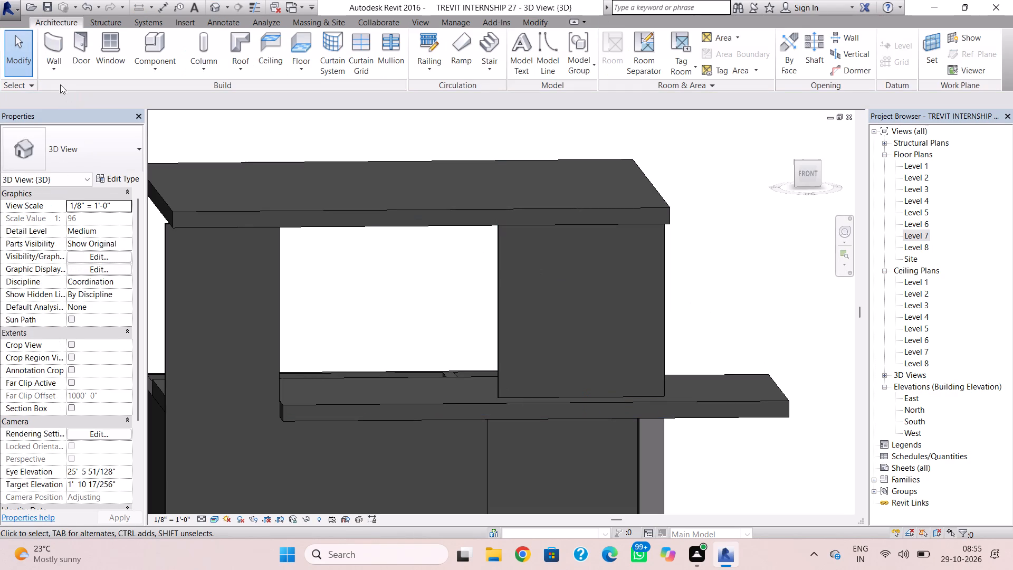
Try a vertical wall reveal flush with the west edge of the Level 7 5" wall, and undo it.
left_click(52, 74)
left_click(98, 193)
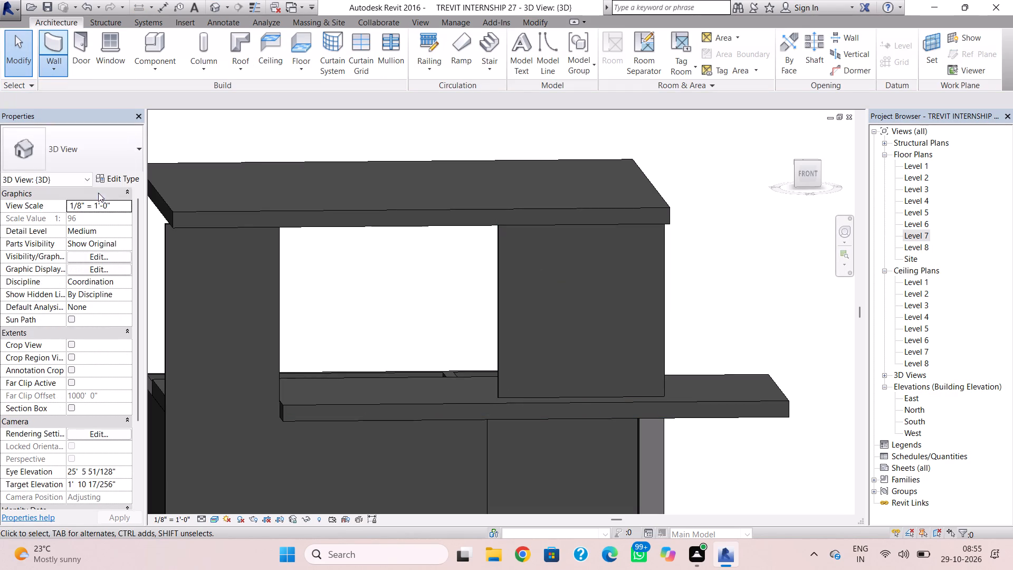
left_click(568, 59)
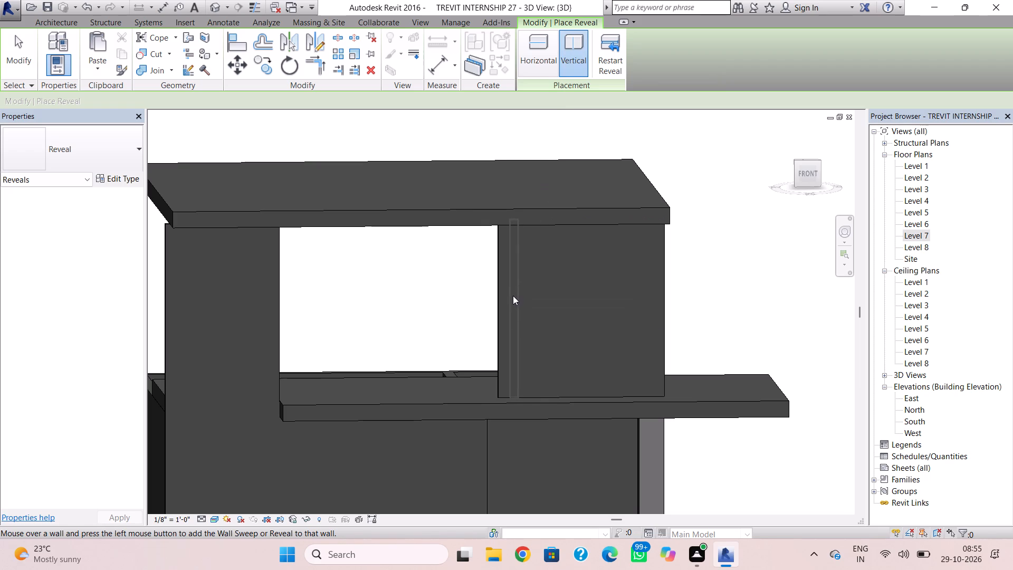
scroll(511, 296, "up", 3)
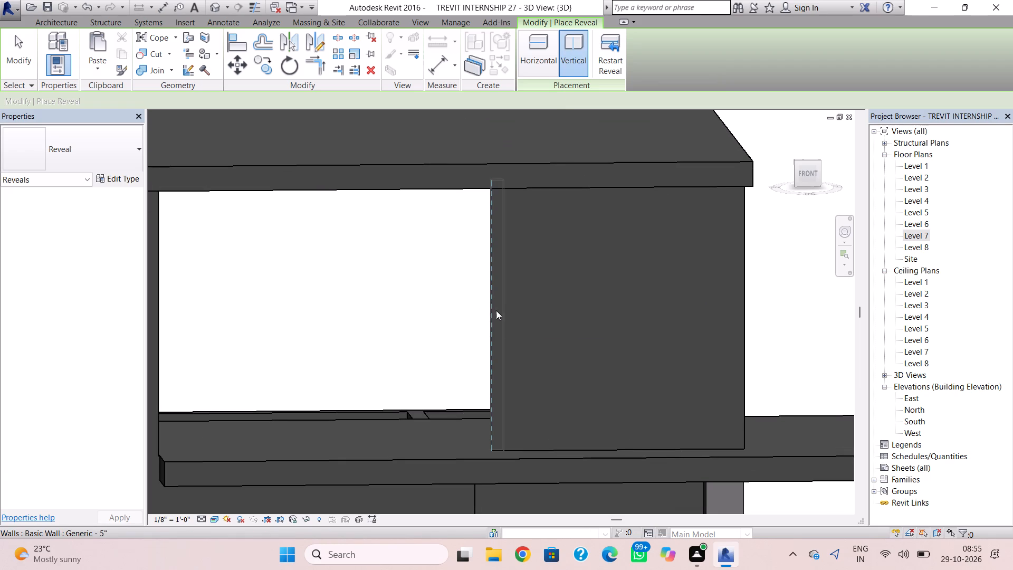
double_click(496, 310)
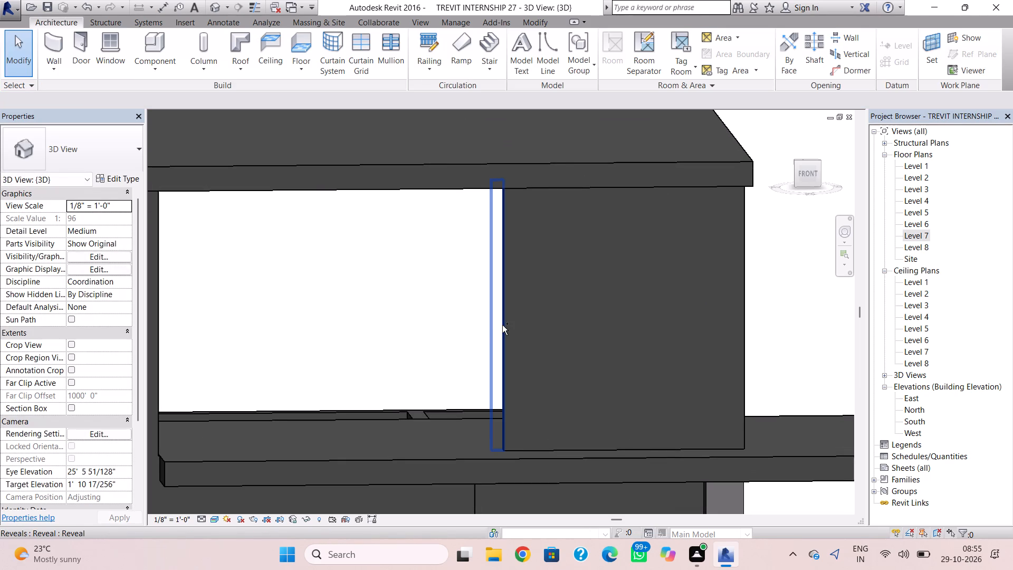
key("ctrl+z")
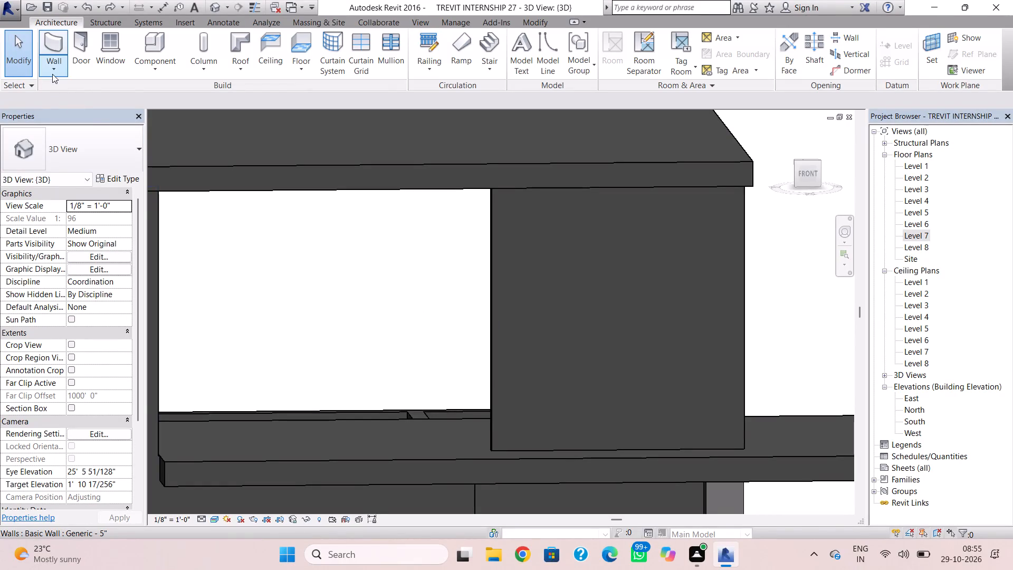
Cut a vertical reveal into the Level 7 5" wall, set slightly in from its west edge to leave a narrow strip.
left_click(52, 74)
left_click(93, 198)
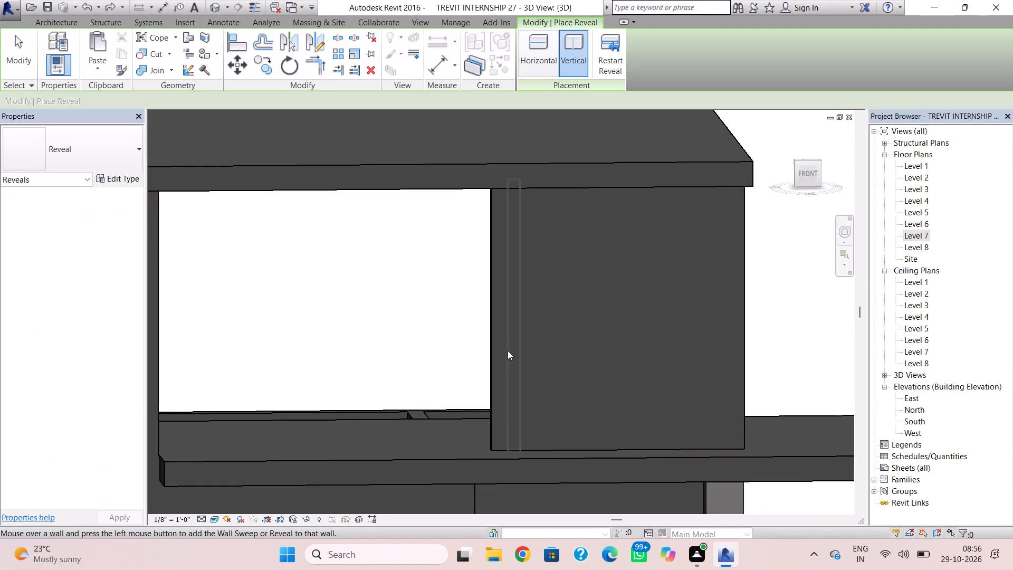
double_click(504, 362)
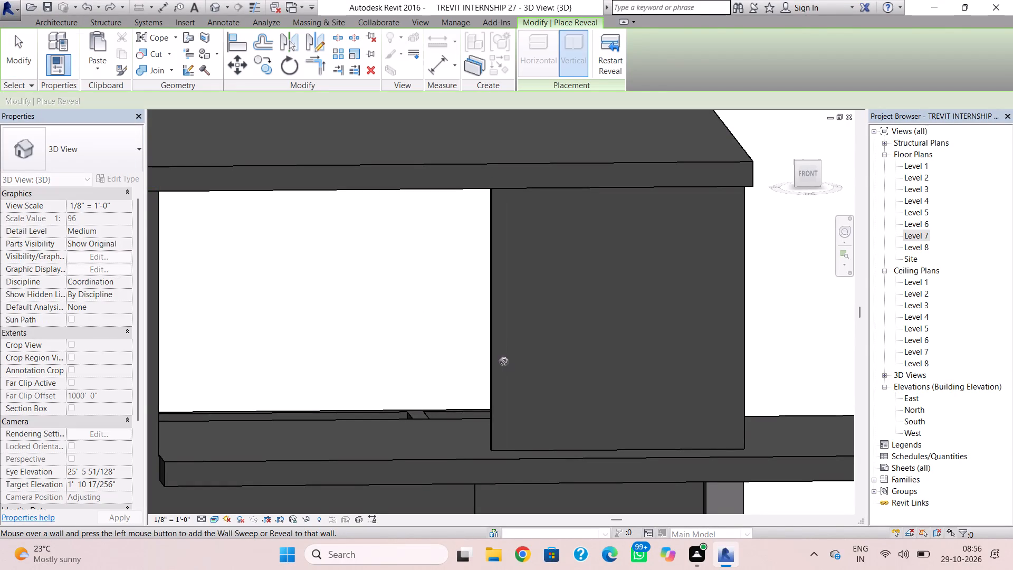
Cut three more evenly spaced vertical reveals into the Level 7 5" wall, continuing east from the first reveal and leaving narrow strips between.
left_click(54, 71)
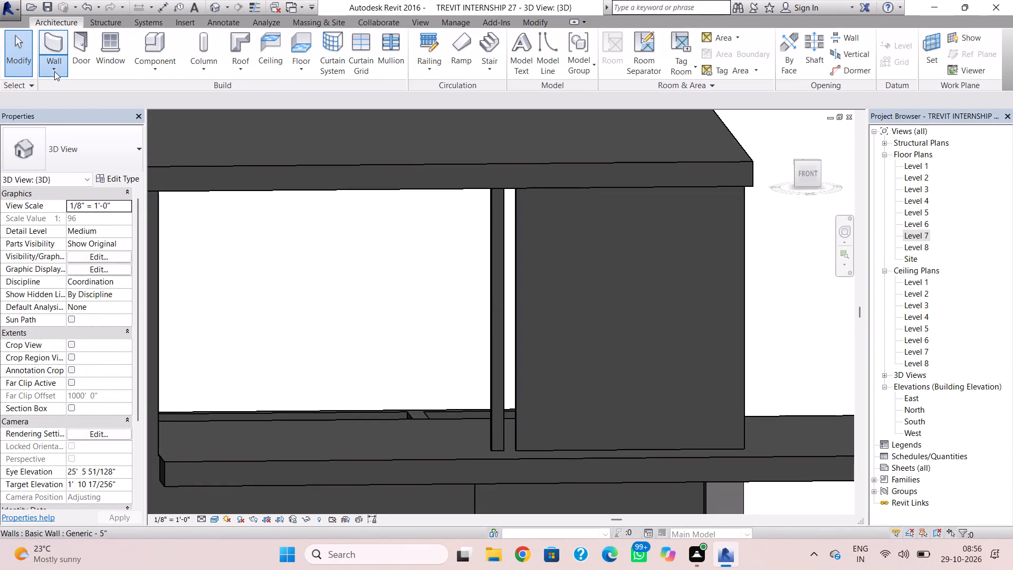
left_click(79, 193)
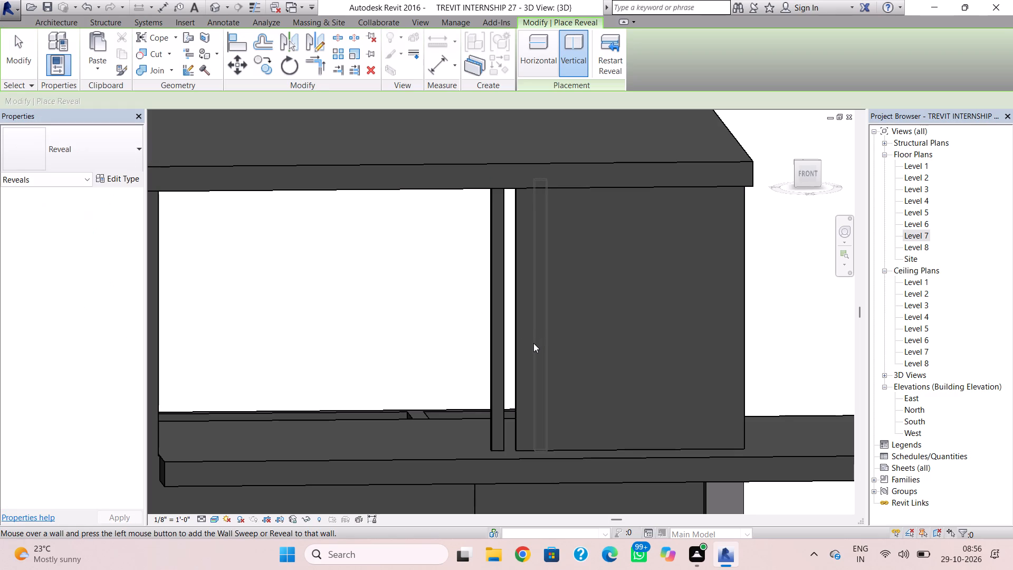
double_click(529, 346)
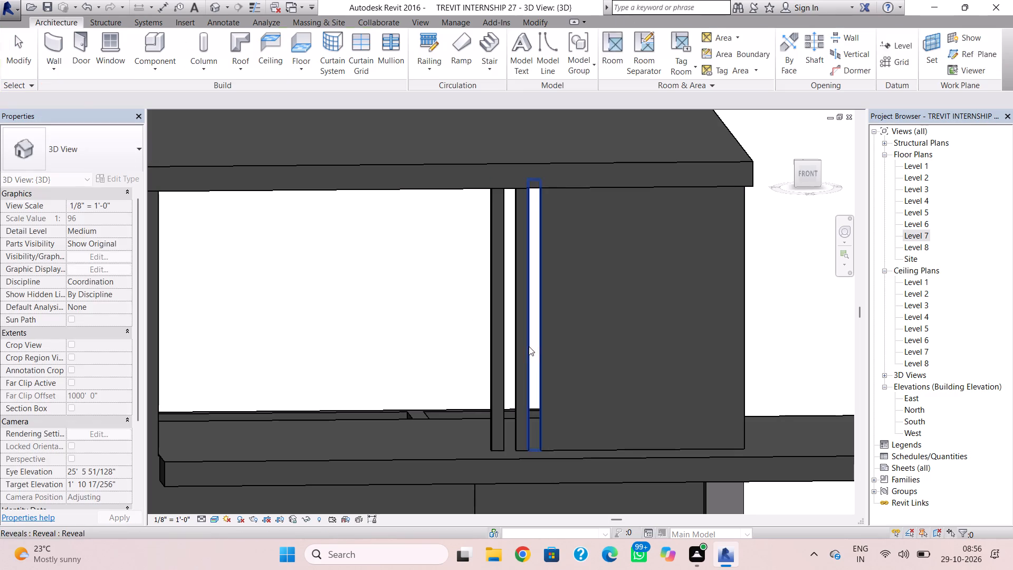
left_click(49, 72)
left_click(113, 192)
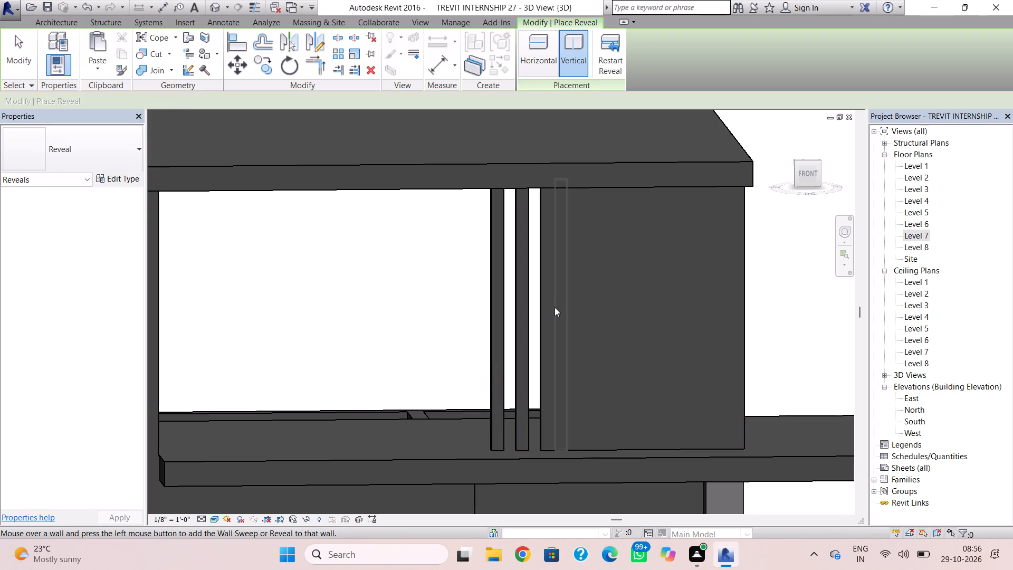
double_click(554, 309)
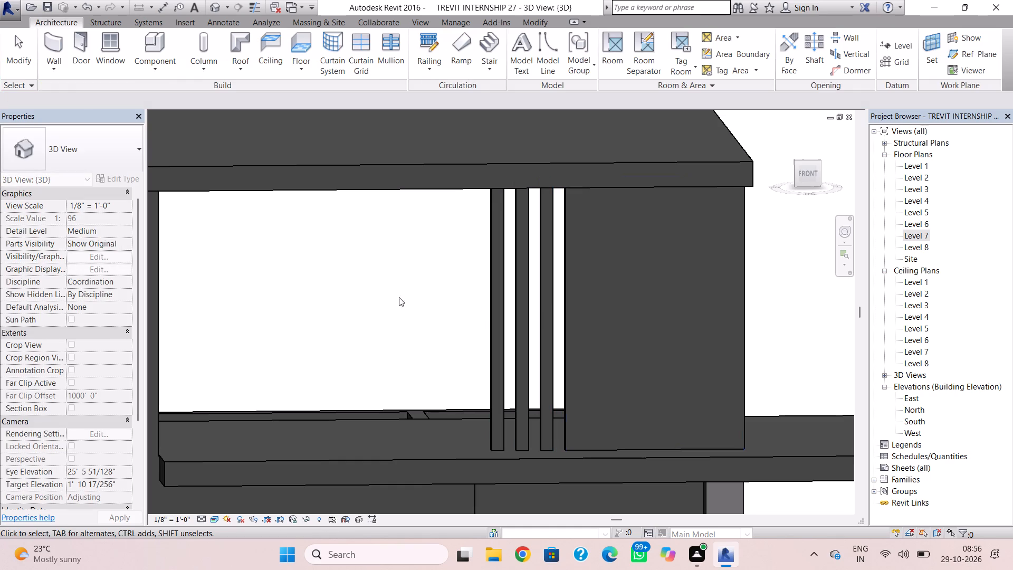
left_click(68, 66)
left_click(105, 197)
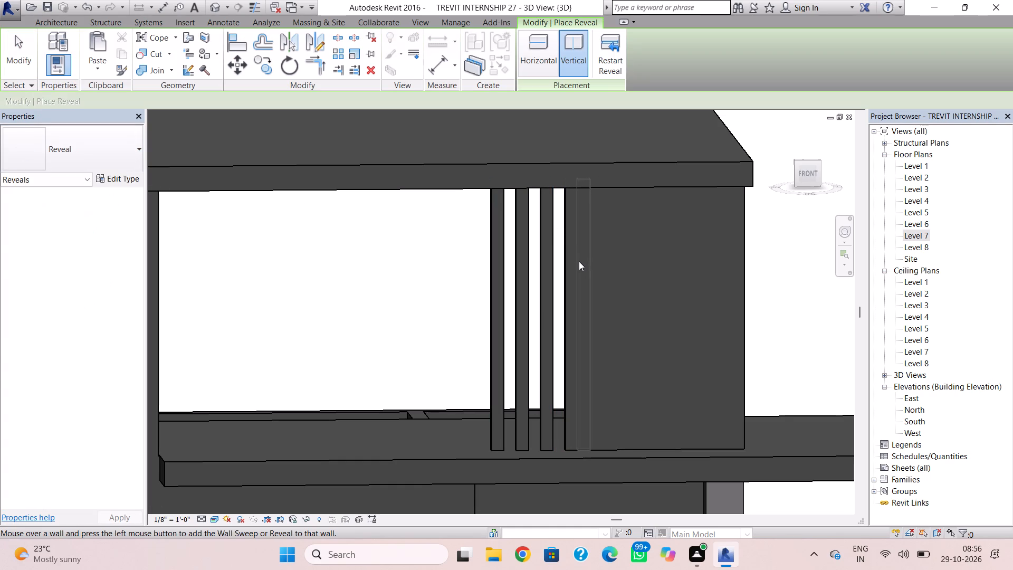
left_click(579, 261)
left_click(579, 261)
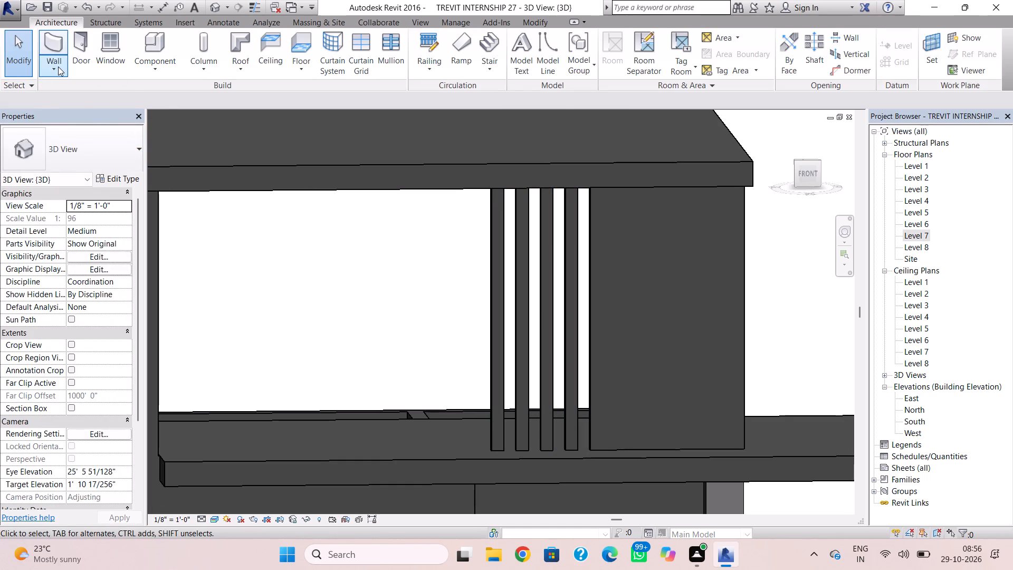
Continue the slatted pattern with three further vertical reveals in the Level 7 5" wall, keeping the same strip spacing eastward.
left_click(58, 66)
left_click(114, 195)
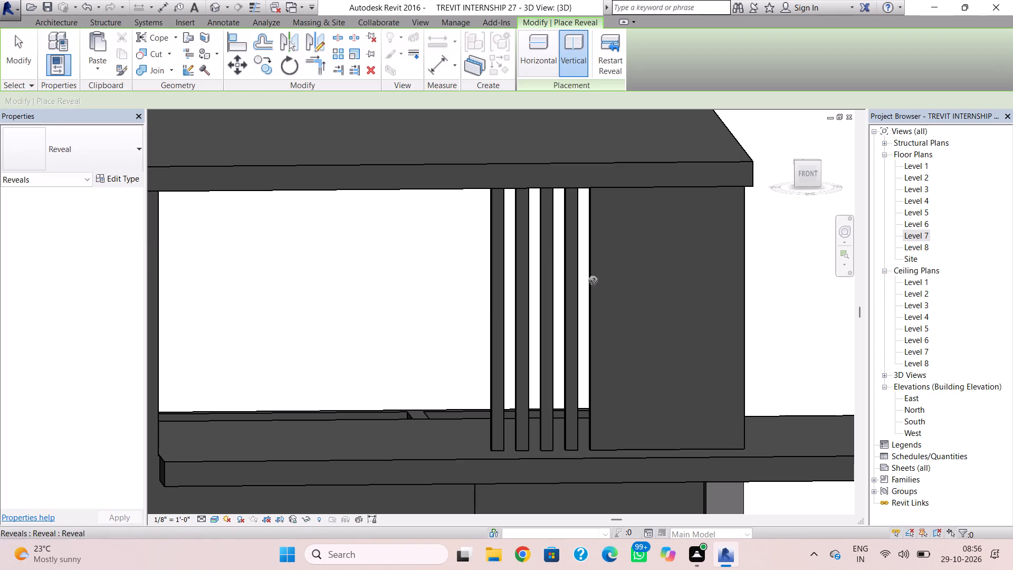
double_click(603, 293)
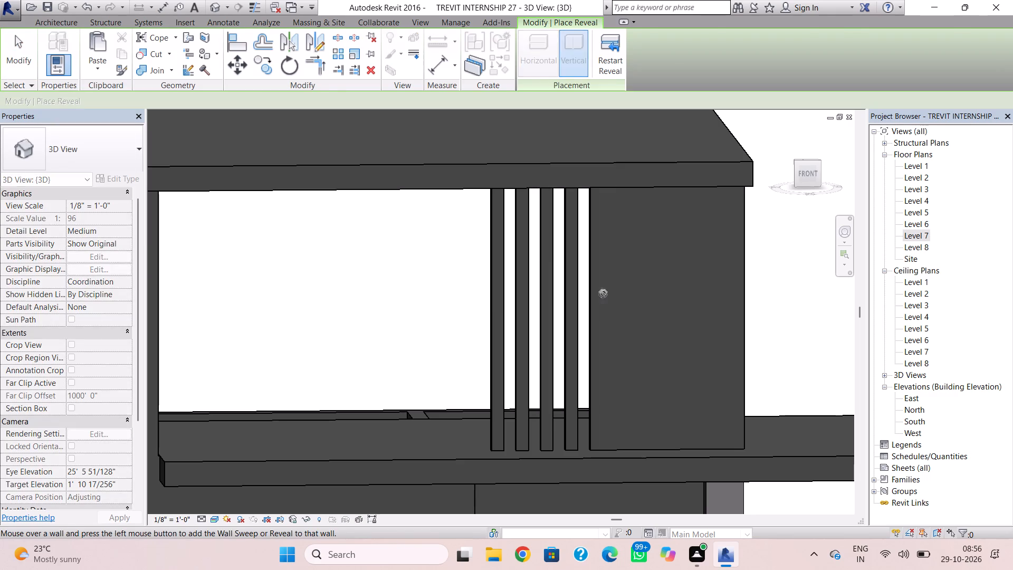
left_click(54, 69)
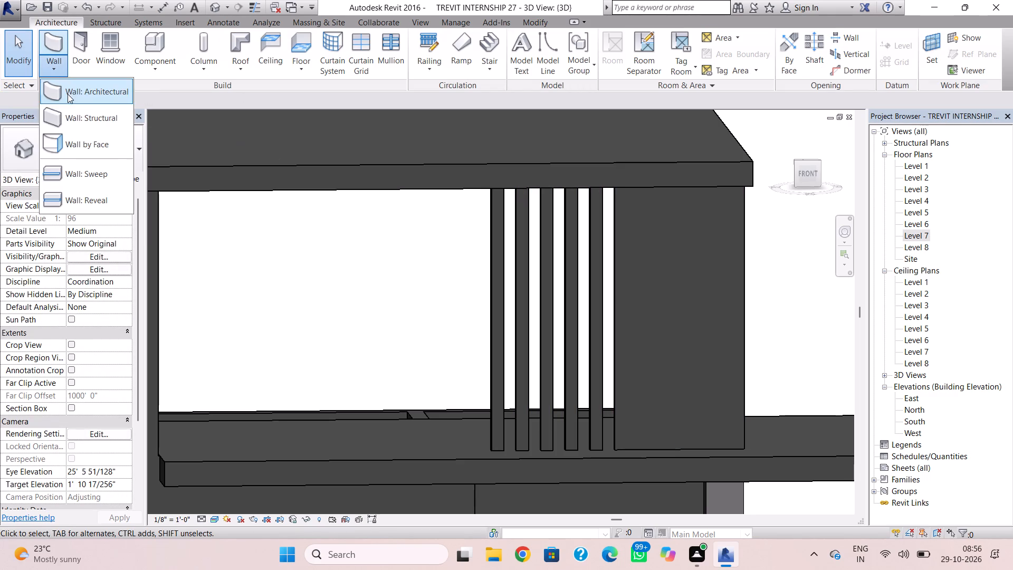
left_click(104, 194)
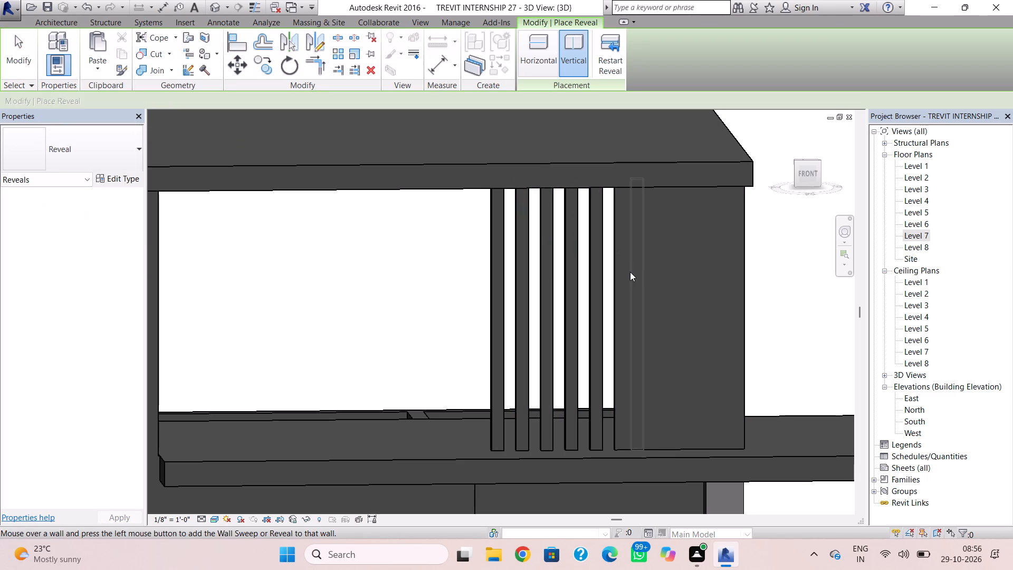
double_click(628, 273)
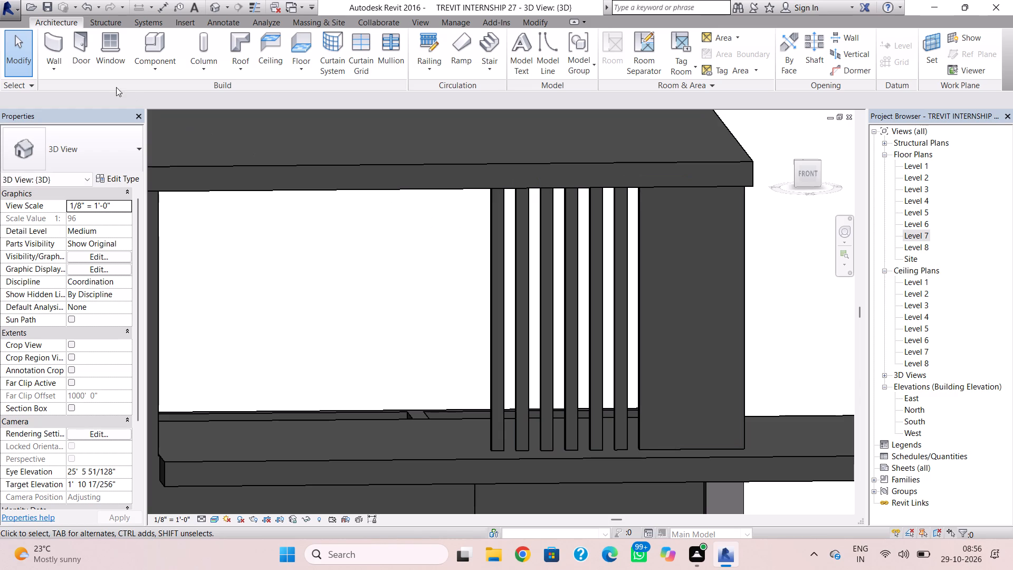
left_click(65, 65)
left_click(122, 201)
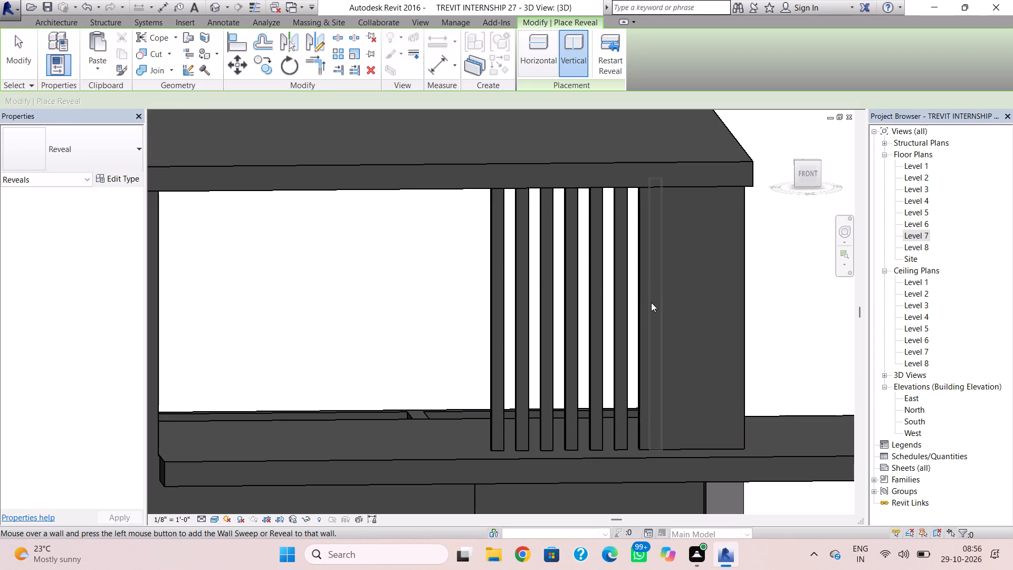
double_click(652, 304)
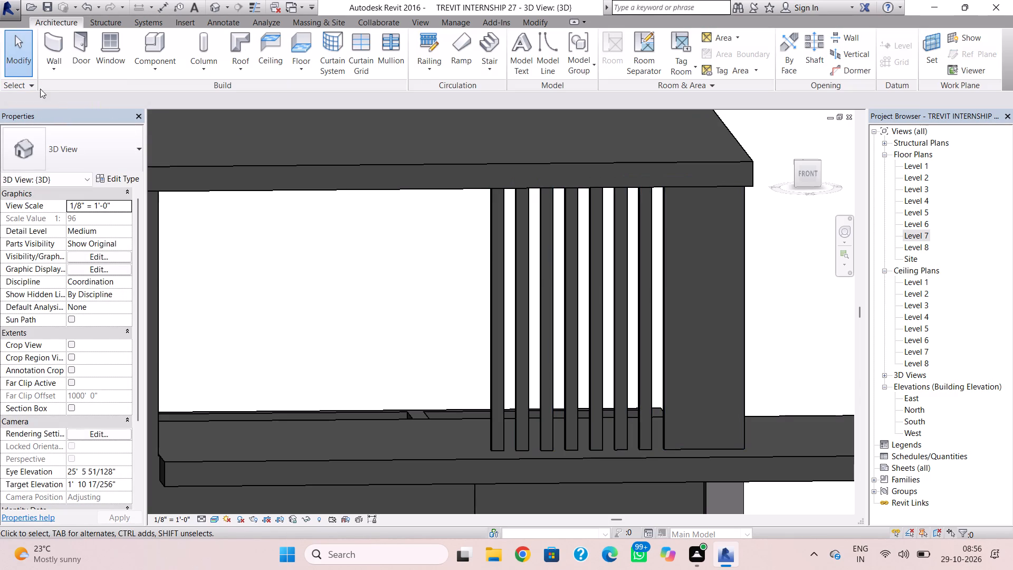
Cut the last three vertical reveals up to the Level 7 5" wall's east end, leaving only a thin strip at its edge.
left_click(50, 64)
left_click(77, 191)
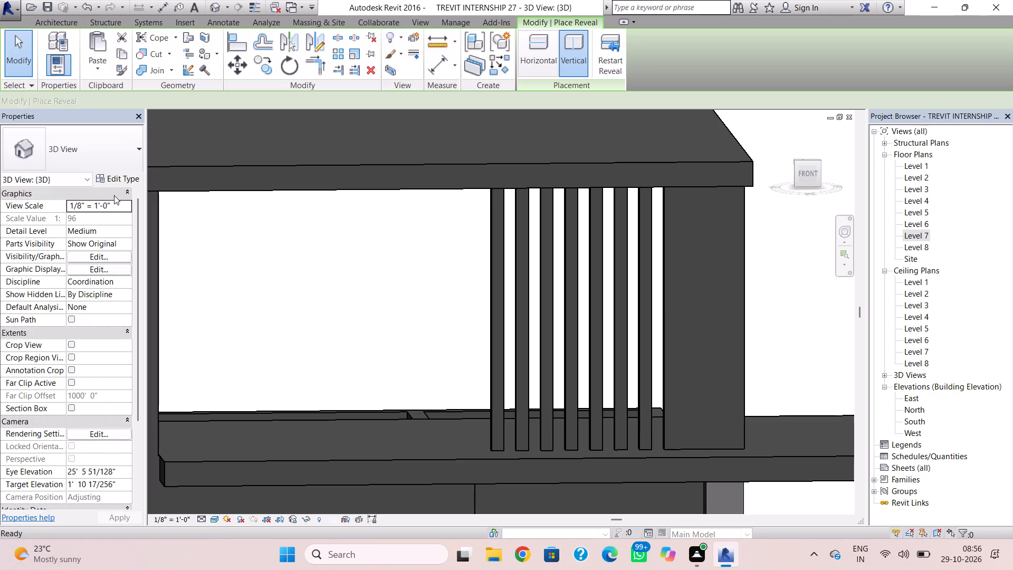
left_click(676, 332)
left_click(676, 332)
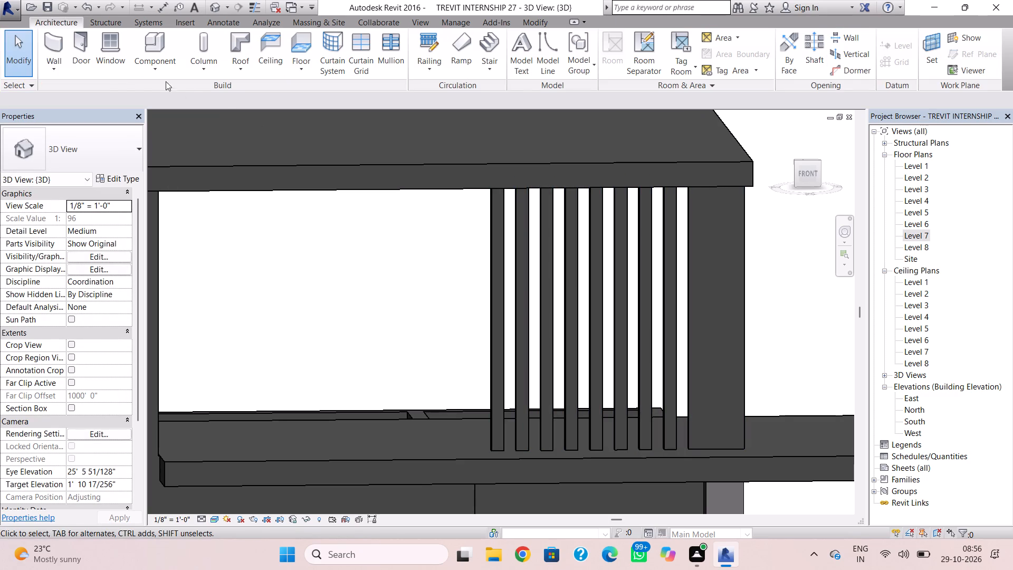
left_click(56, 64)
left_click(88, 205)
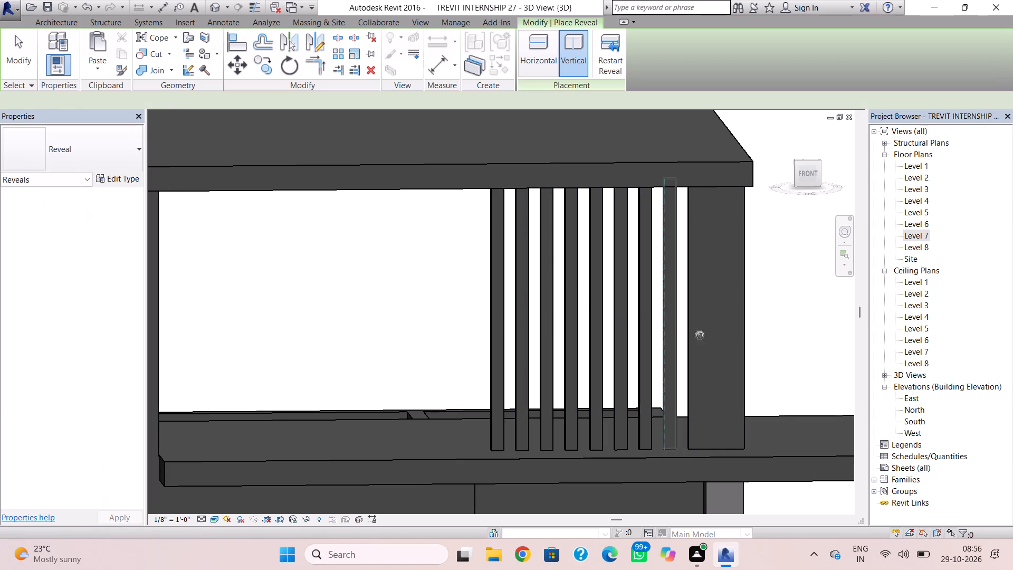
double_click(703, 348)
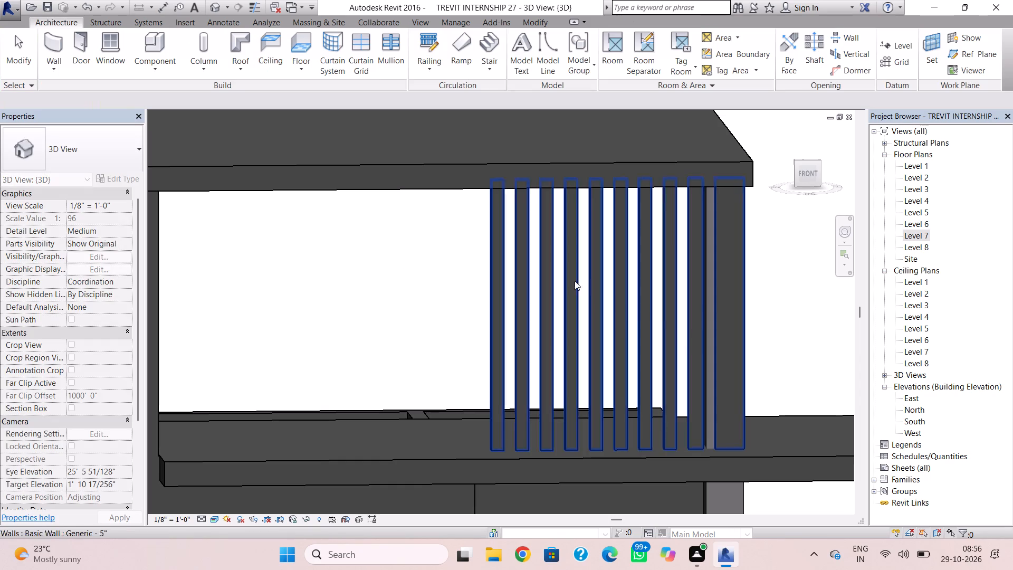
left_click(61, 70)
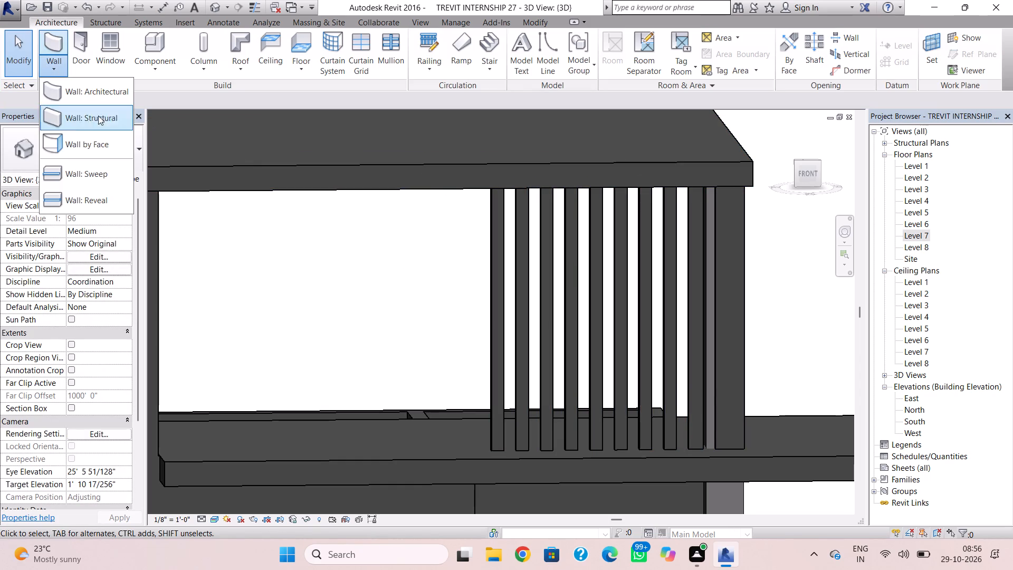
left_click(107, 199)
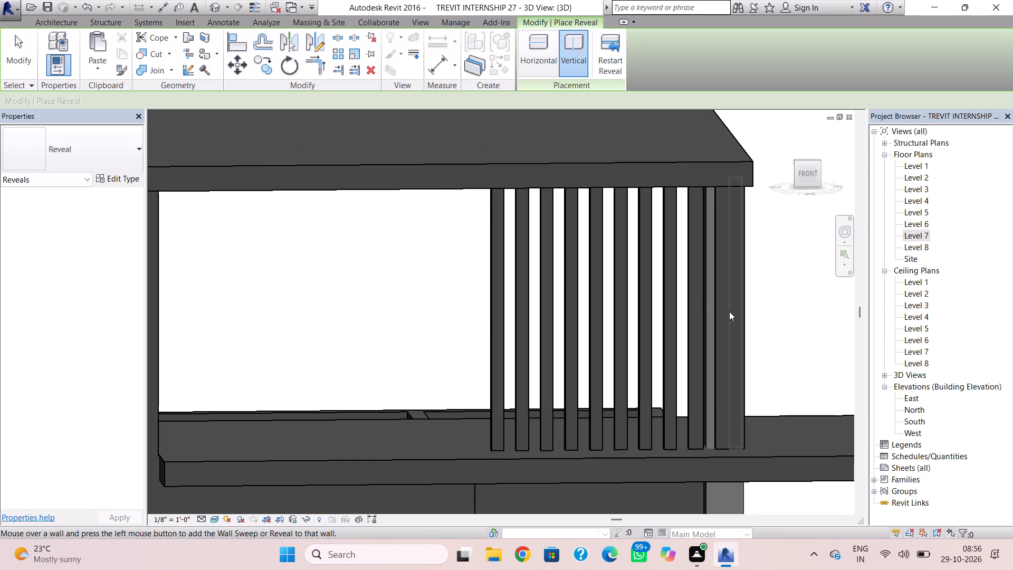
double_click(728, 313)
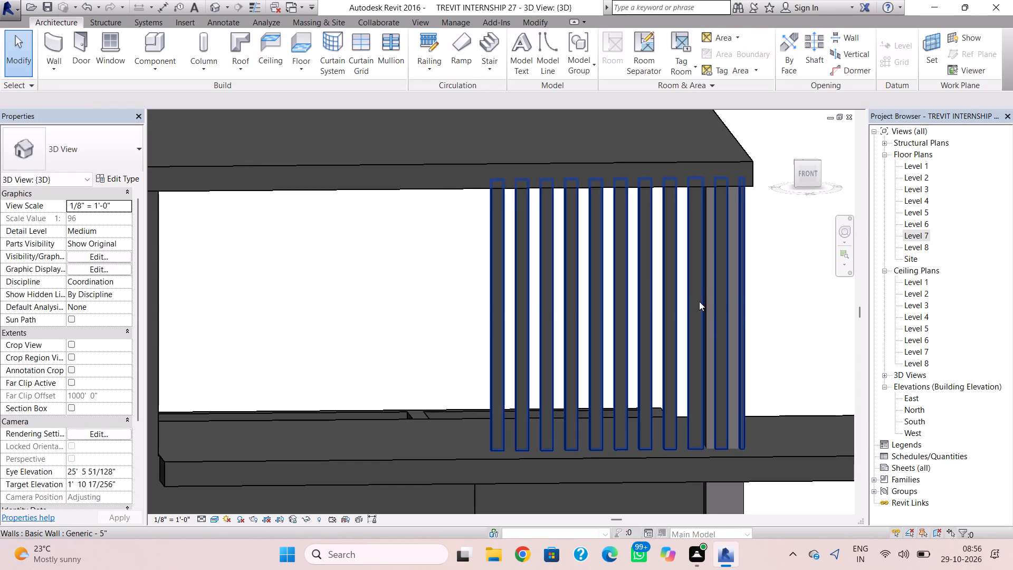
key("Escape")
Cut one full-height vertical reveal into the tall front wall, set slightly in from its west edge to leave a narrow strip.
scroll(731, 296, "down", 3)
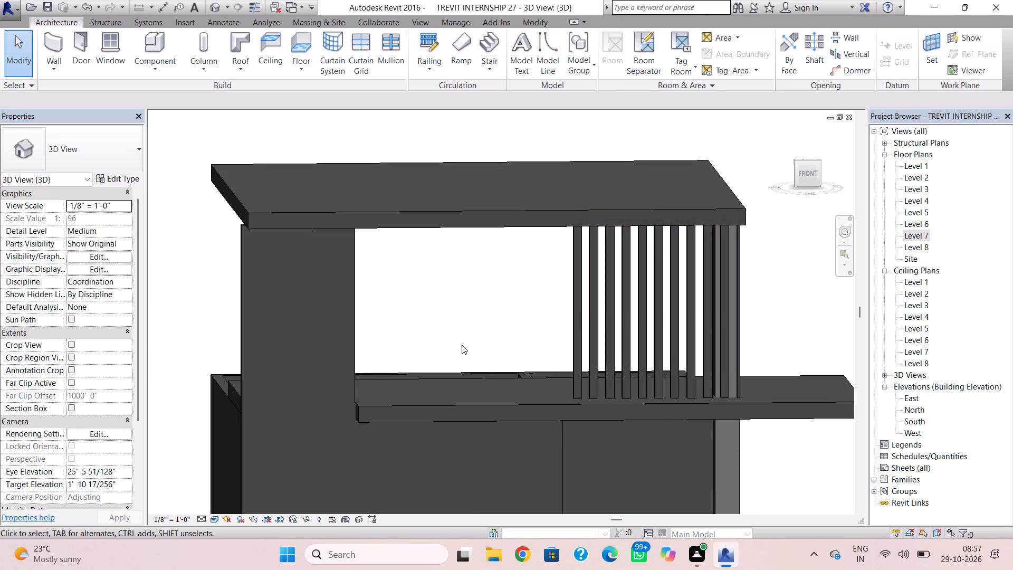
scroll(588, 331, "down", 6)
middle_click_drag(550, 319, 603, 180)
scroll(603, 180, "up", 1)
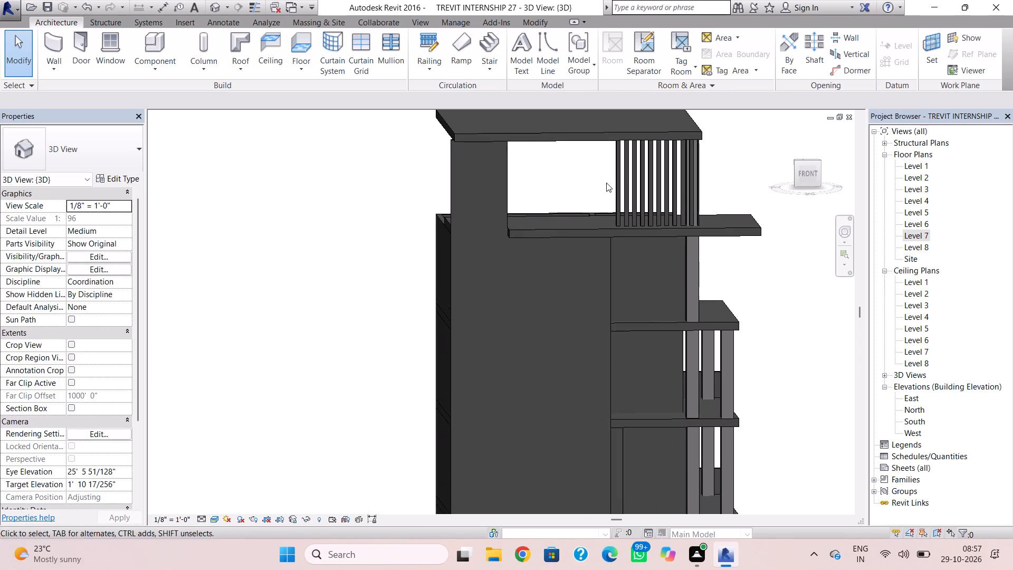
left_click(40, 64)
left_click(73, 210)
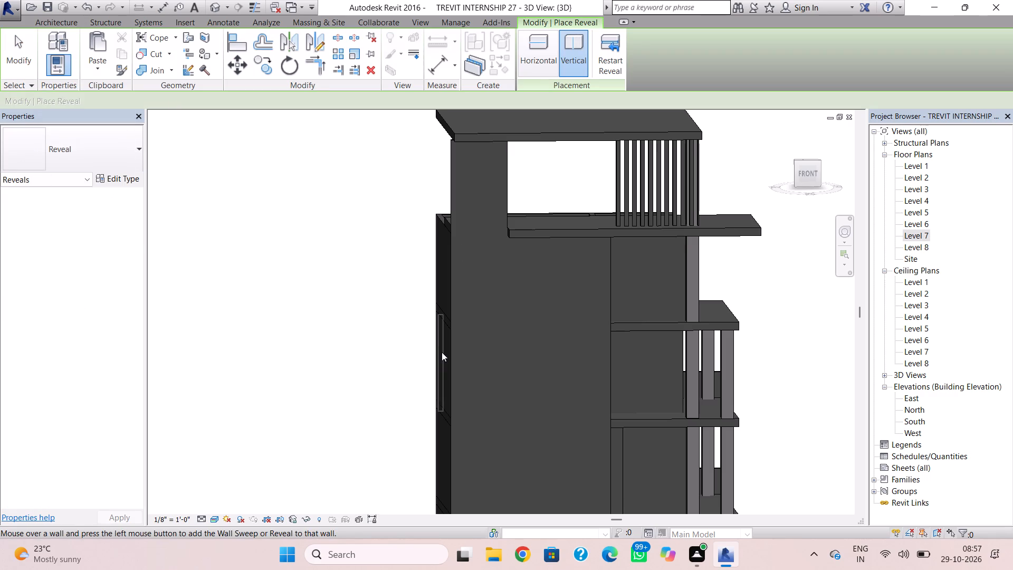
scroll(466, 363, "down", 1)
middle_click_drag(466, 363, 448, 253)
scroll(461, 301, "down", 1)
middle_click_drag(461, 301, 454, 273)
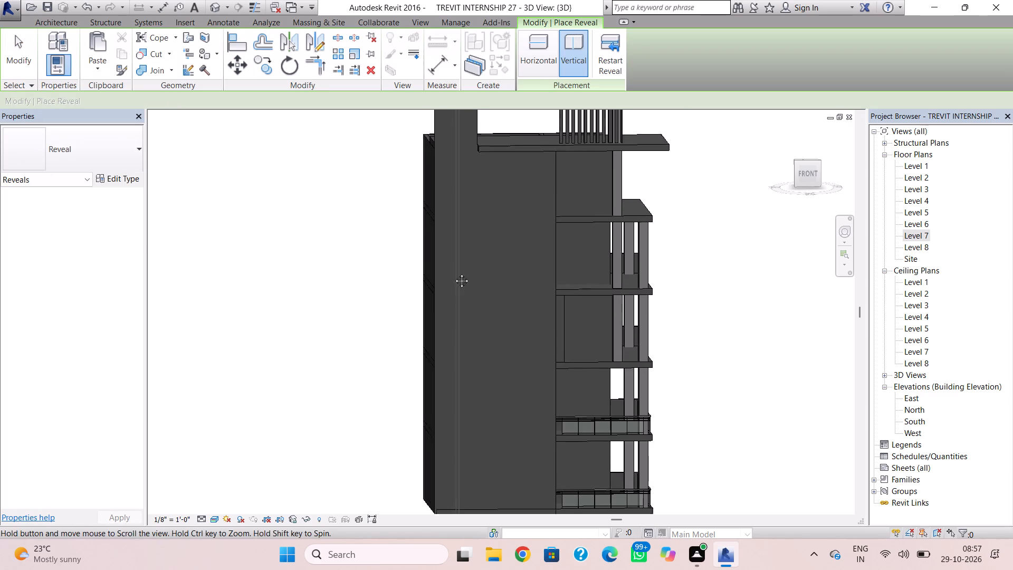
middle_click_drag(454, 273, 445, 218)
scroll(442, 243, "down", 1)
middle_click_drag(442, 252, 441, 327)
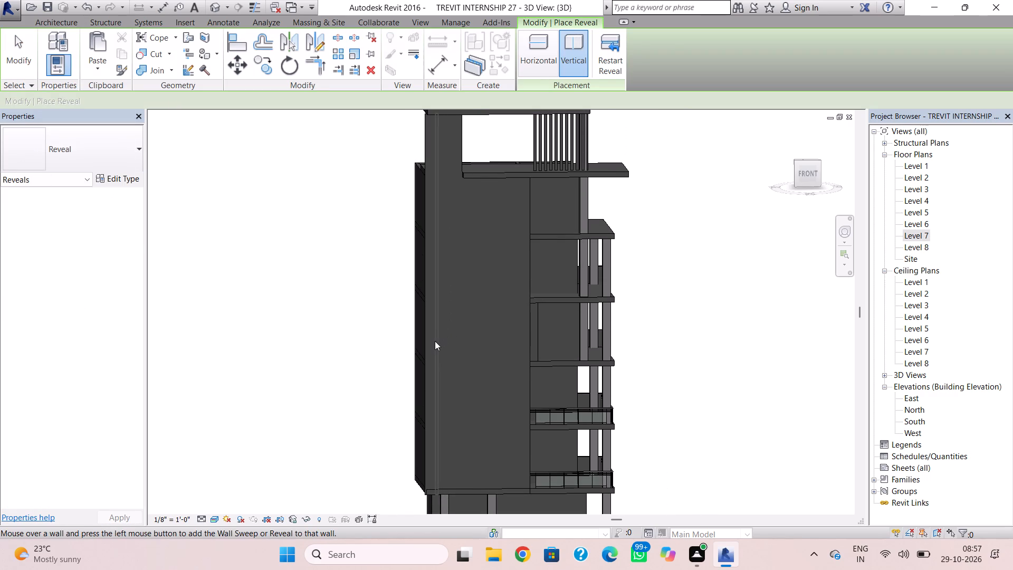
left_click(433, 341)
left_click(379, 341)
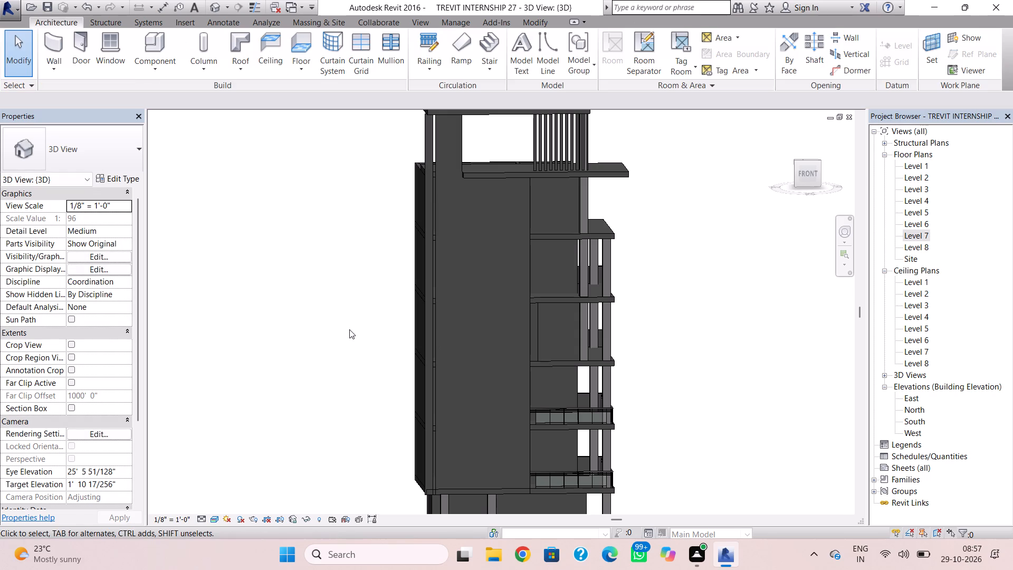
key("Escape")
Start a new in-place component in the Walls category, accepting the default name.
left_click(167, 69)
left_click(200, 112)
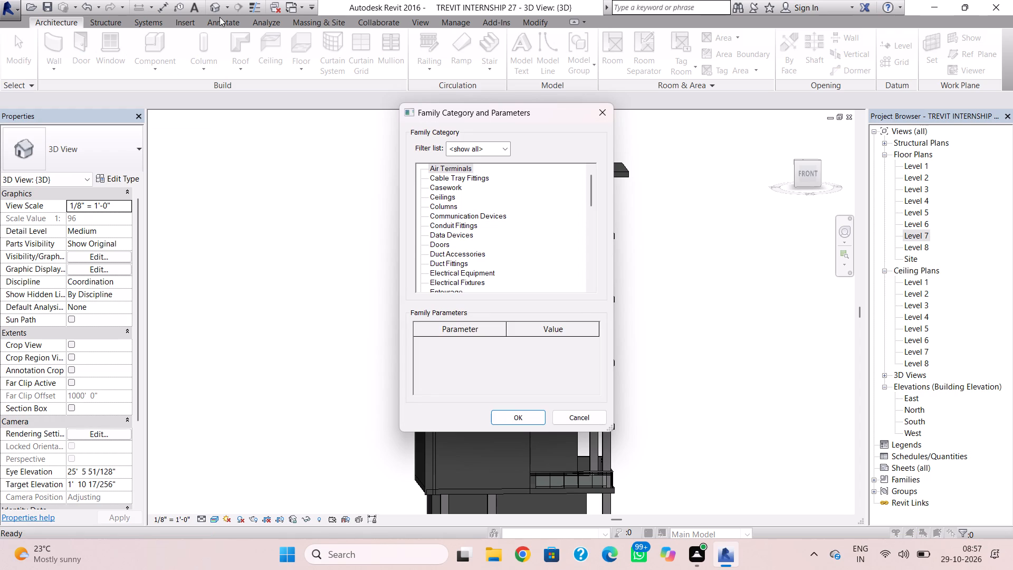
scroll(481, 221, "down", 8)
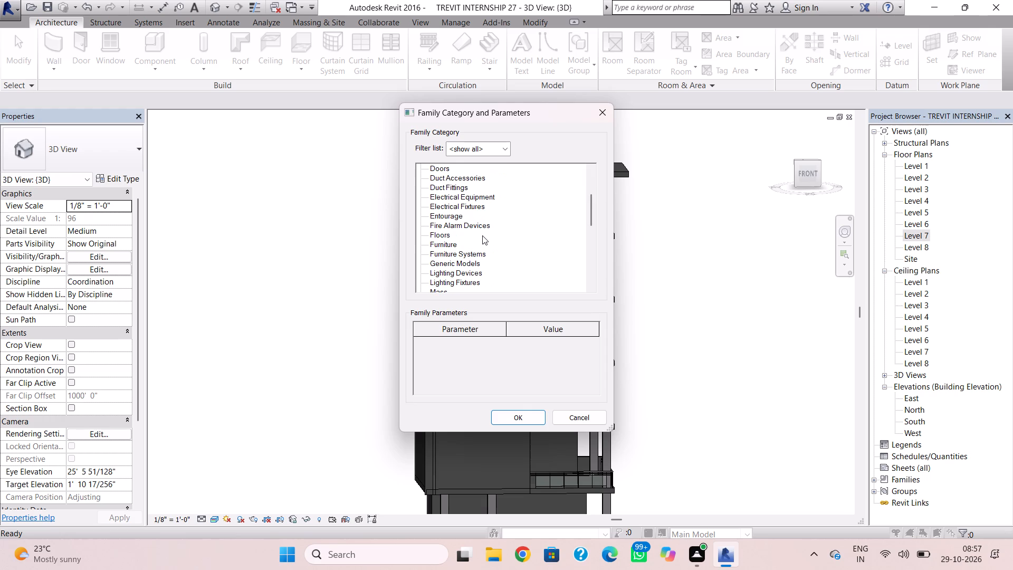
scroll(482, 235, "down", 4)
left_click_drag(588, 227, 596, 272)
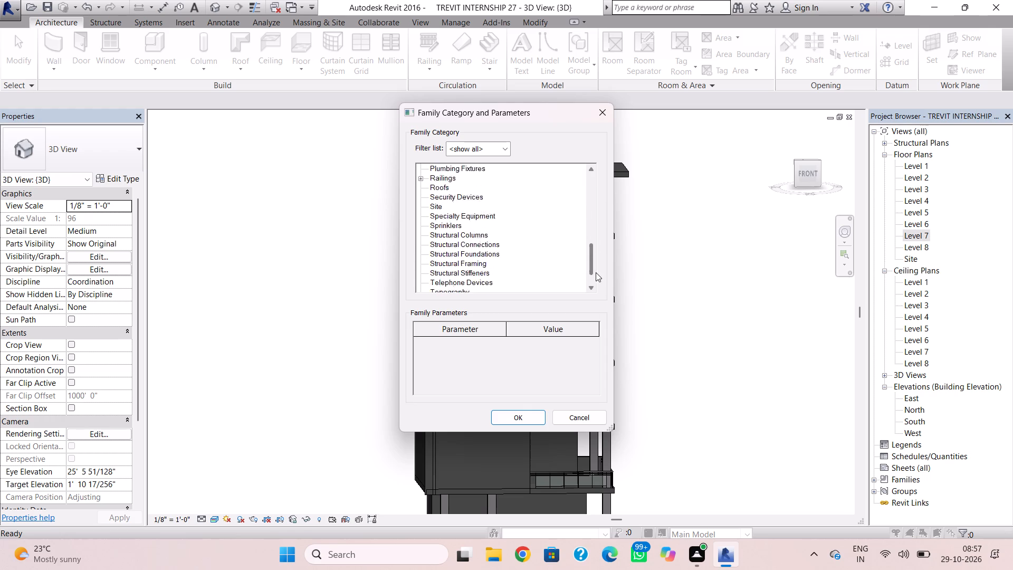
left_click_drag(596, 272, 595, 280)
double_click(447, 270)
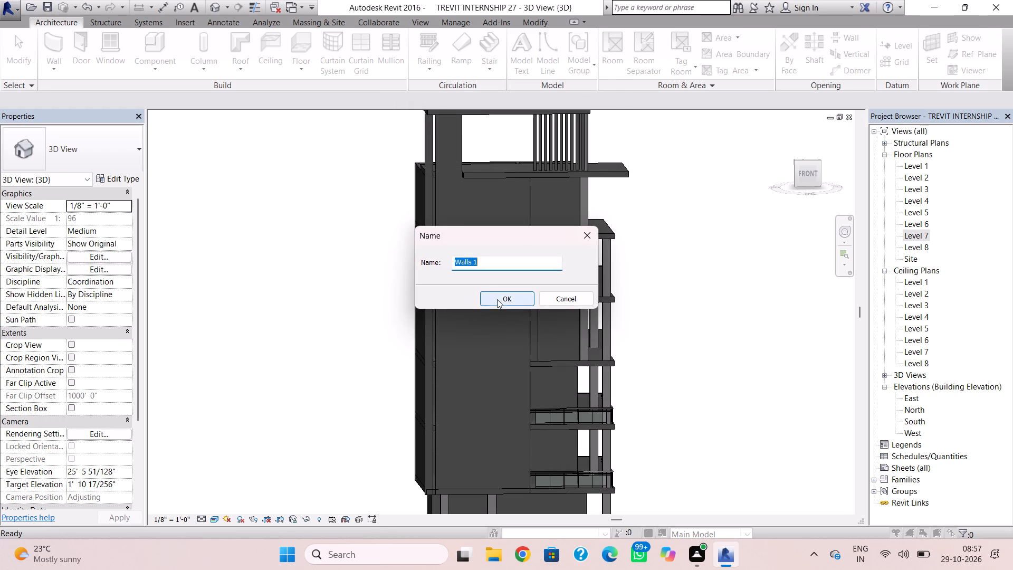
left_click(497, 299)
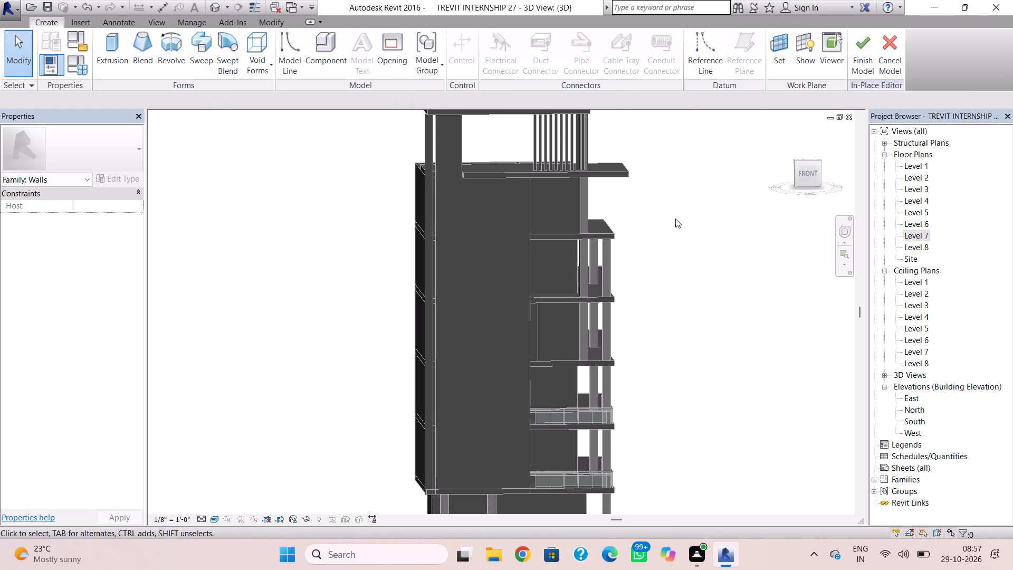
Begin a solid extrusion and set its work plane by picking the face of the tall Generic - 8" front wall.
right_click_drag(654, 229, 637, 186)
right_click_drag(653, 237, 637, 198, "shift")
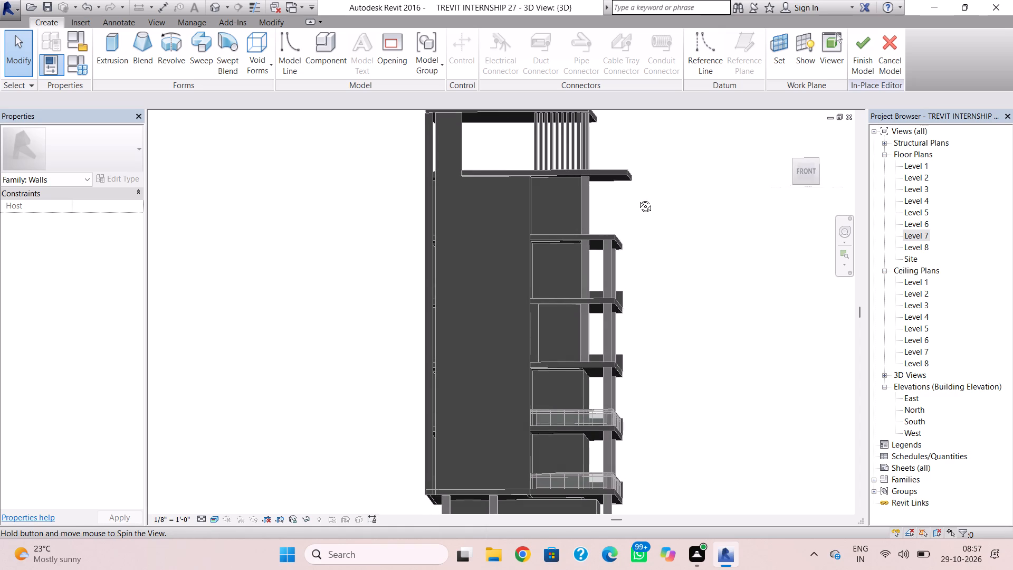
right_click_drag(637, 198, 645, 212, "shift")
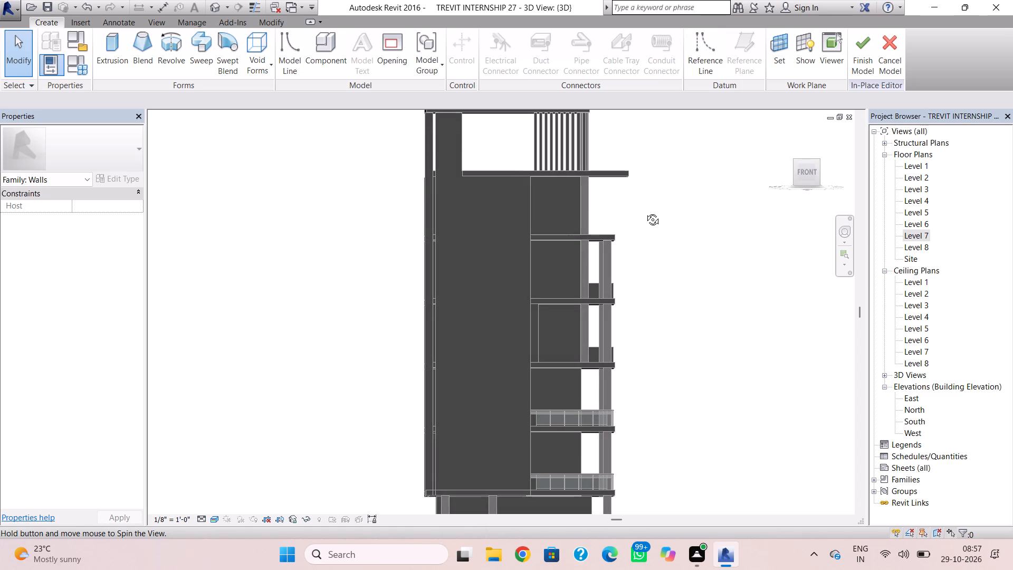
right_click_drag(645, 212, 645, 214, "shift")
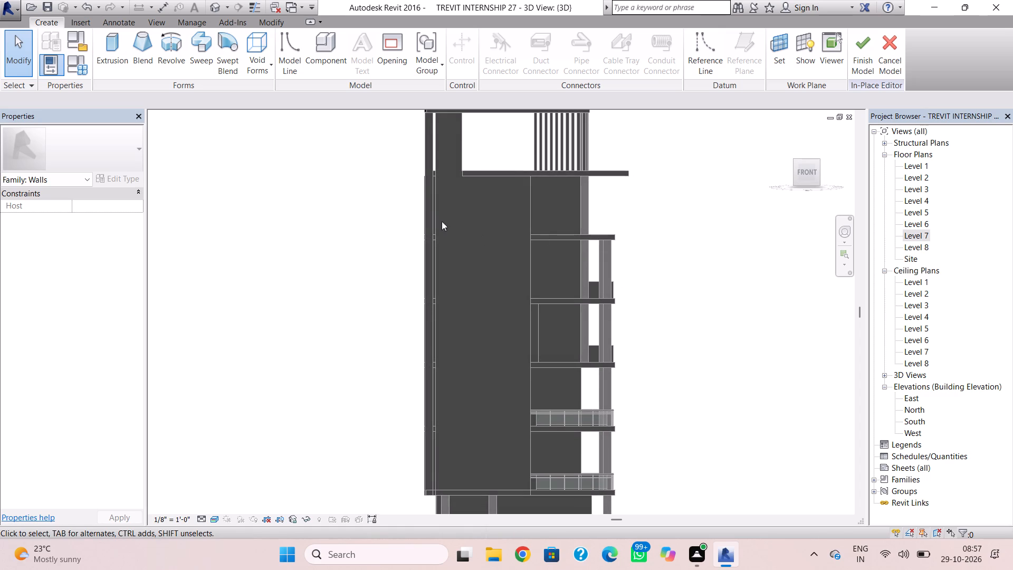
left_click(110, 49)
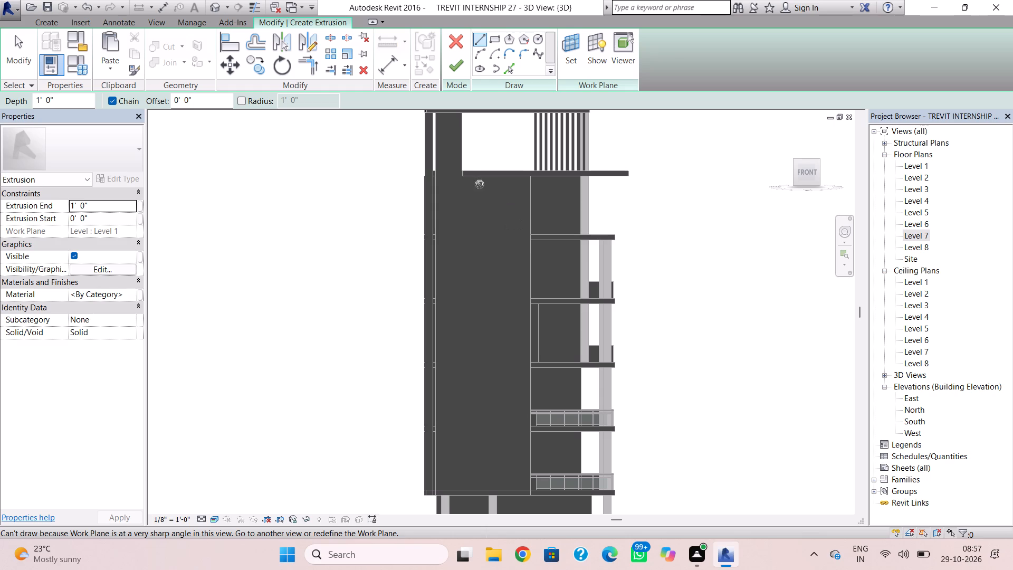
left_click(566, 37)
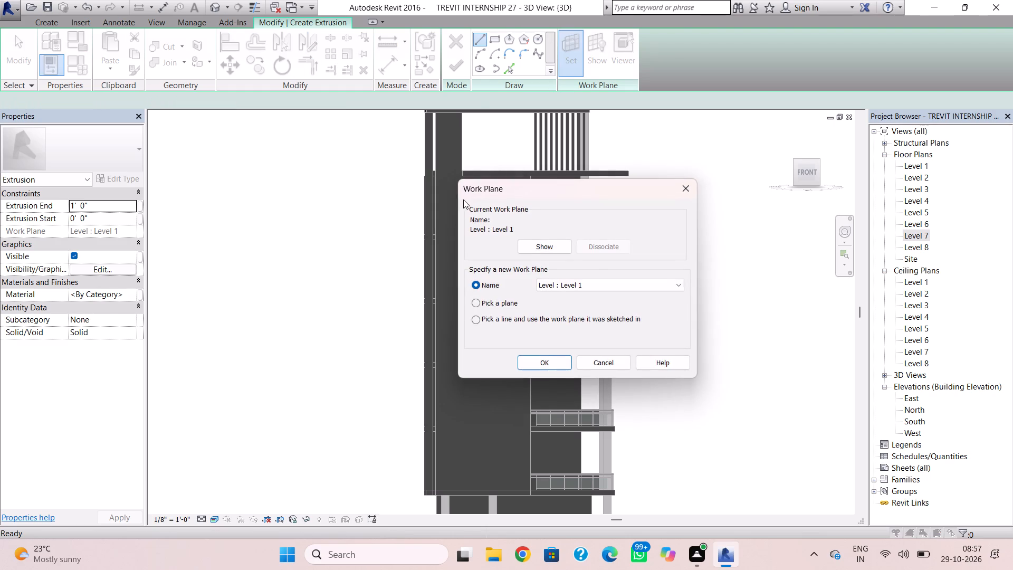
left_click(475, 306)
left_click(518, 360)
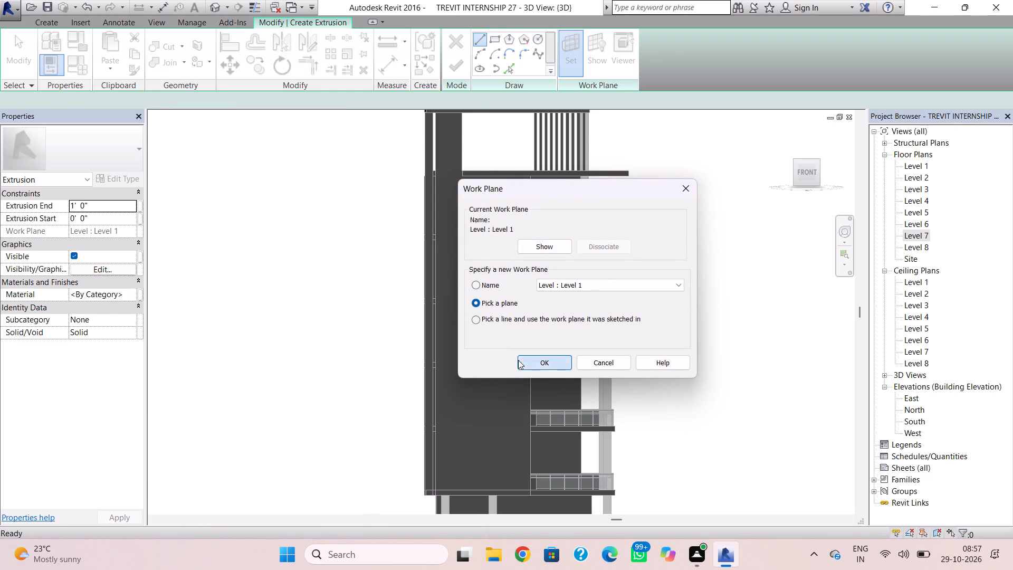
right_click_drag(503, 216, 538, 282, "shift")
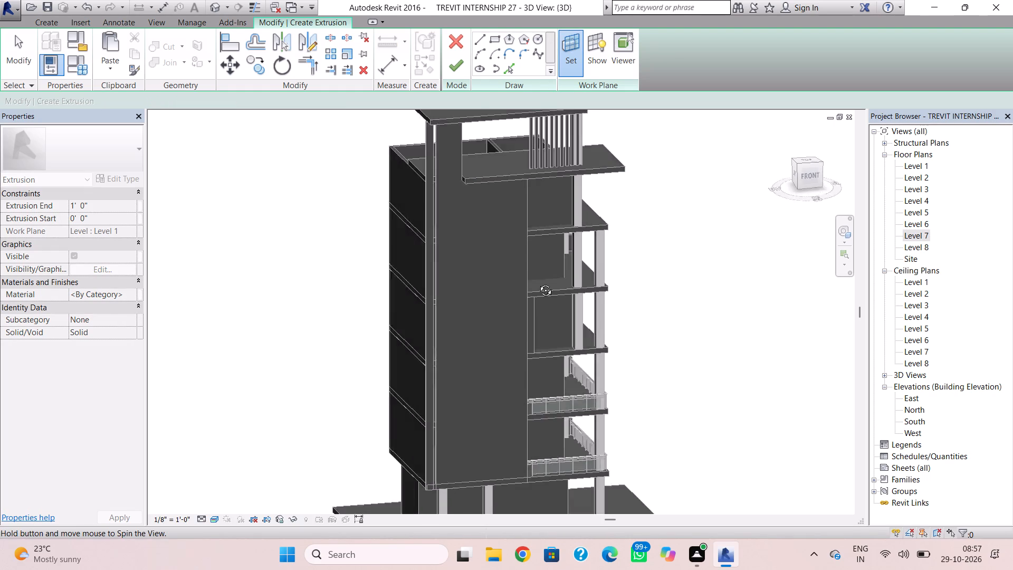
right_click_drag(538, 282, 559, 319, "shift")
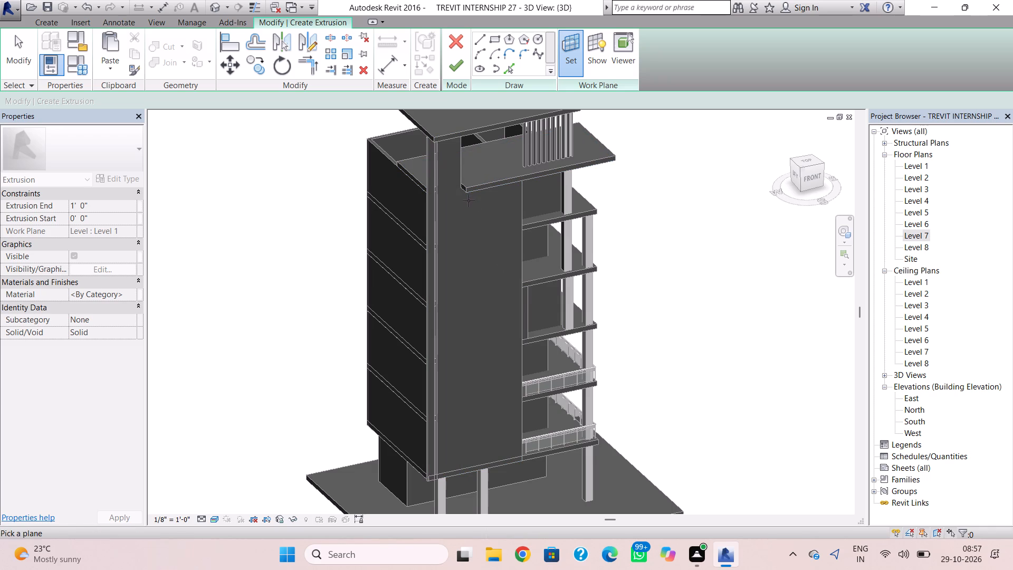
left_click(466, 204)
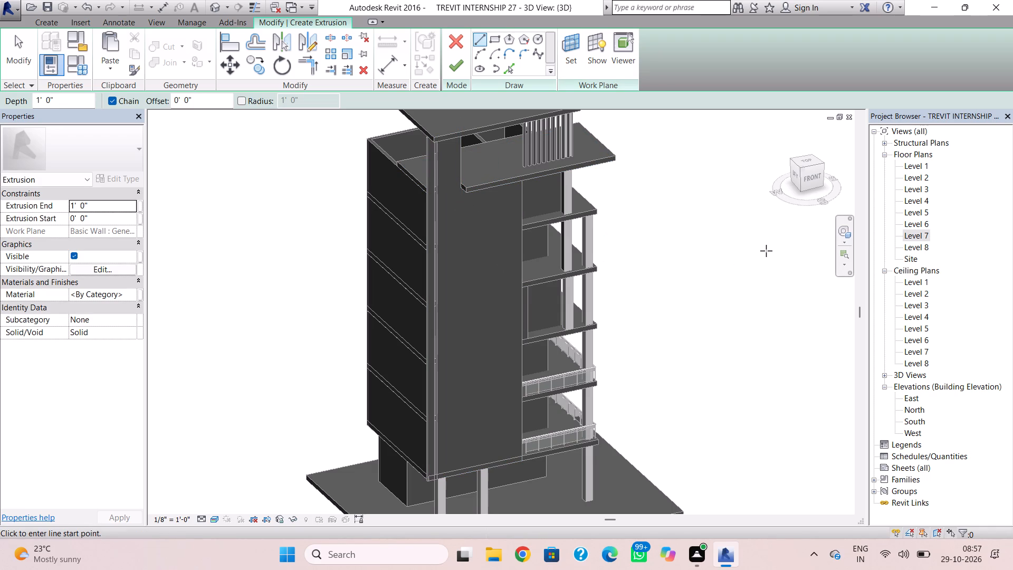
Extrude a tall rectangle 1' 0" deep from the front wall's top midpoint down to the Level 2 slab, stopping short of the east edge.
right_click_drag(761, 261, 705, 161, "shift")
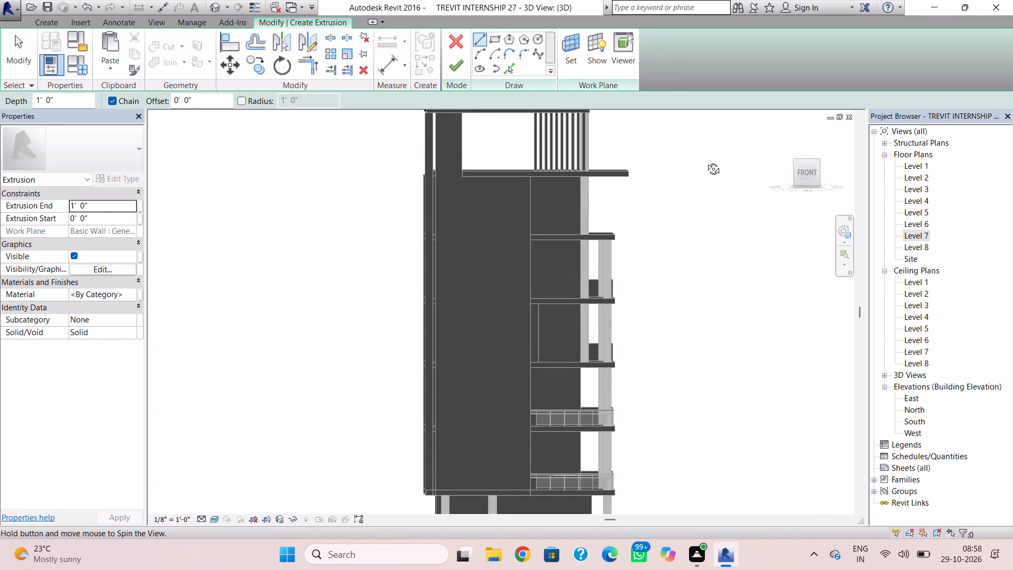
right_click_drag(705, 161, 705, 160, "shift")
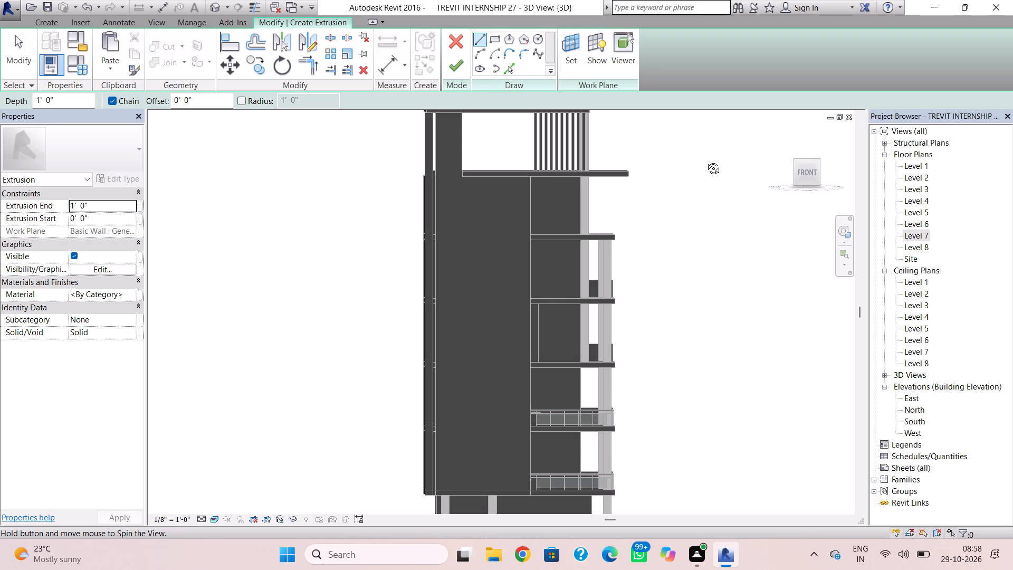
right_click_drag(705, 160, 705, 159, "shift")
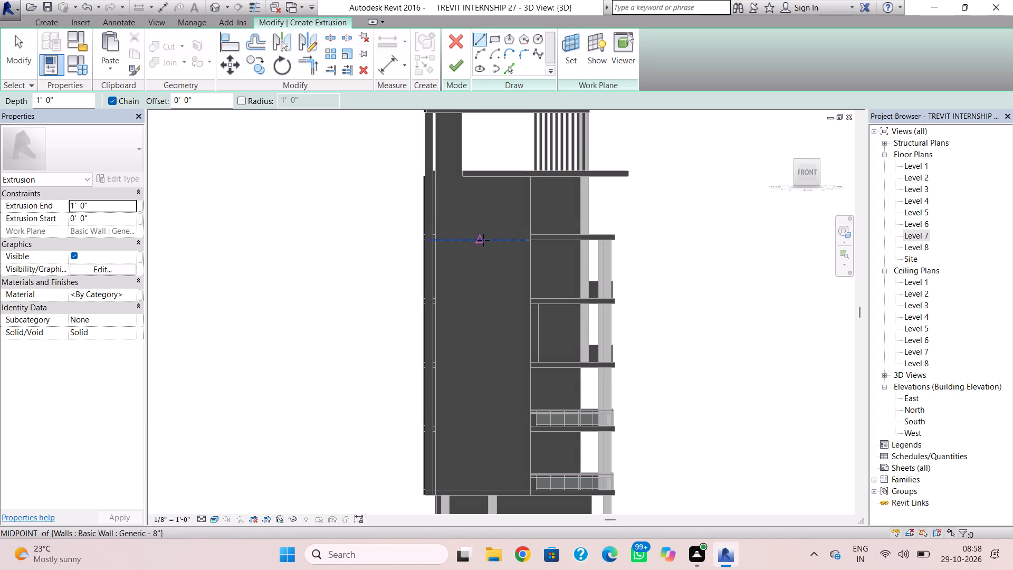
left_click(494, 42)
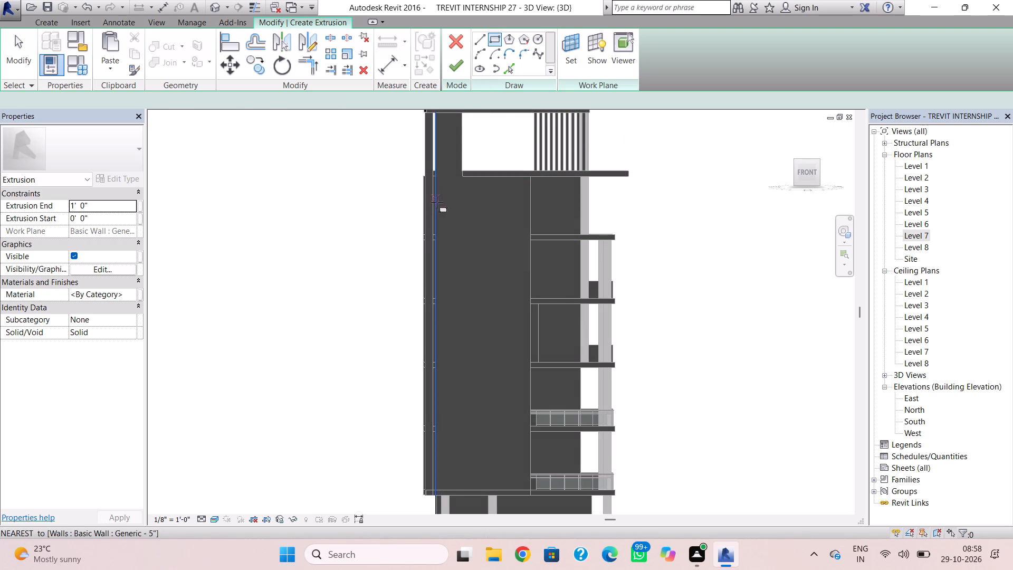
left_click(478, 180)
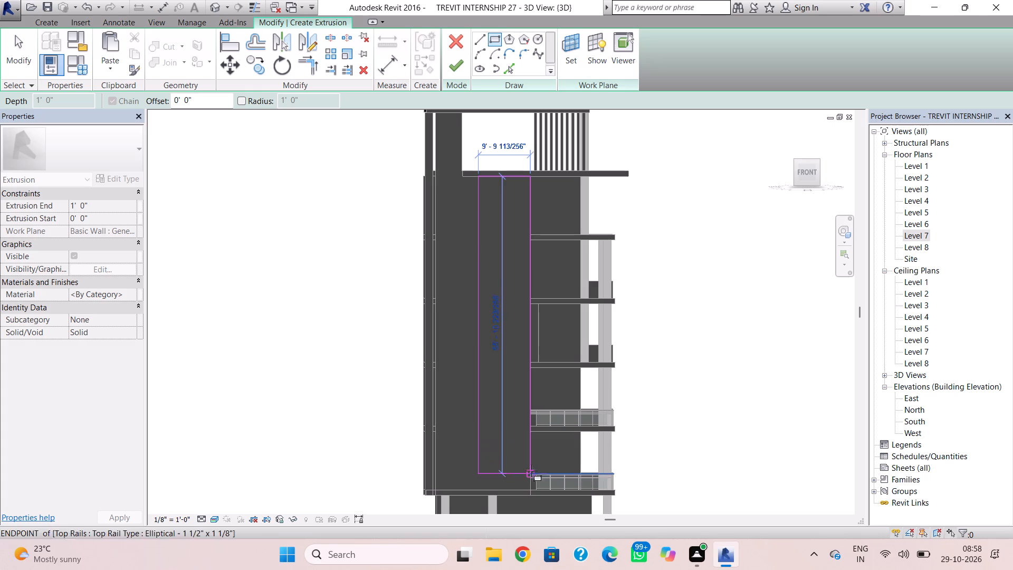
scroll(516, 475, "up", 3)
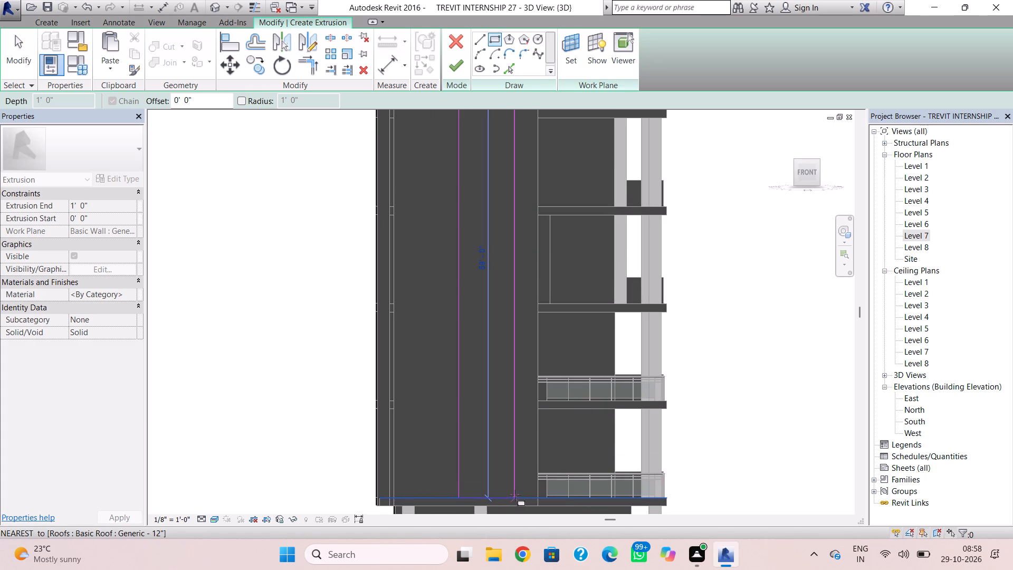
left_click(515, 496)
left_click(454, 70)
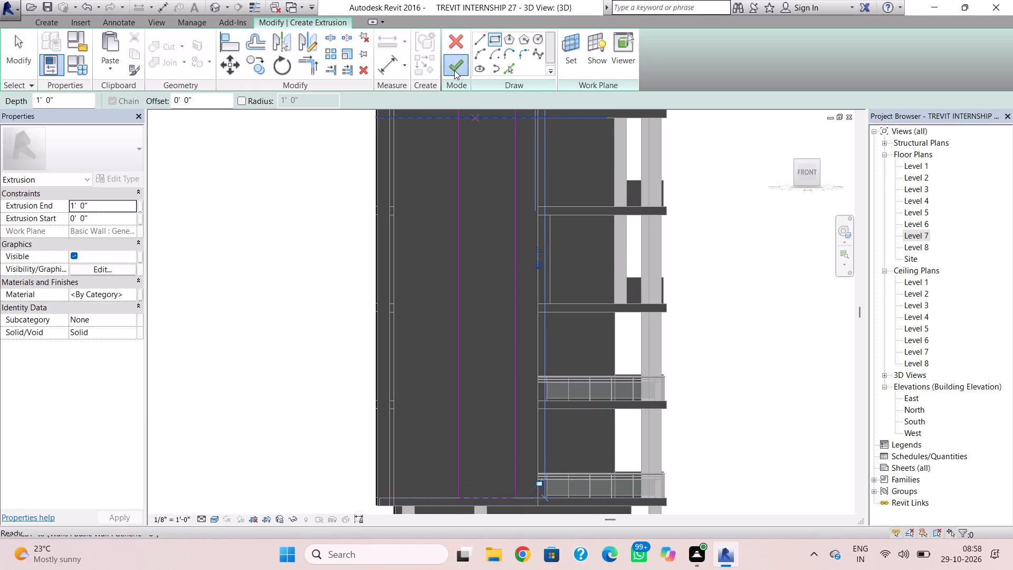
key("Escape")
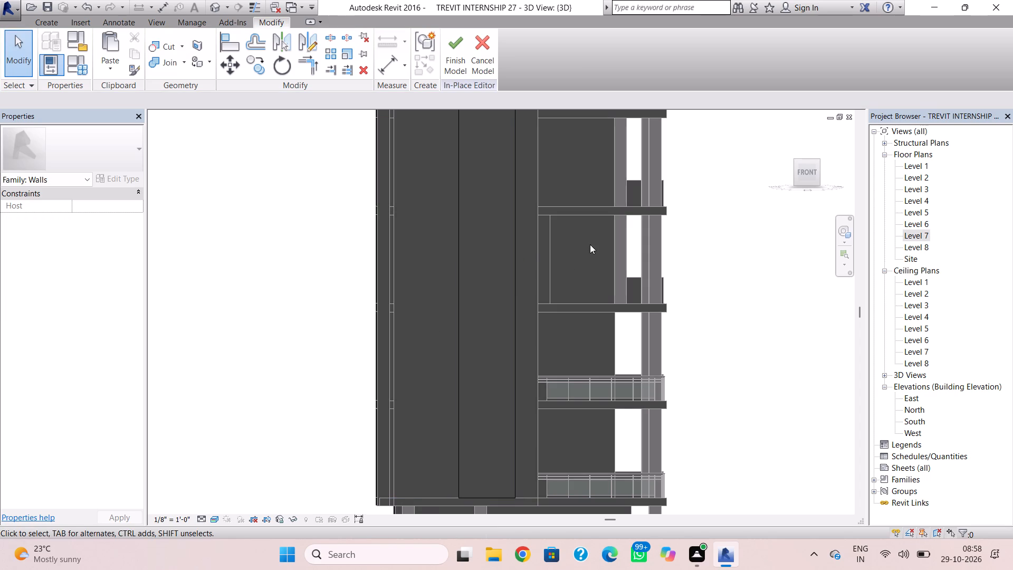
Set a new work plane by picking the front edge face of the Level 6 Generic - 12" roof slab, and face the front view.
middle_click_drag(530, 281, 484, 362)
scroll(481, 314, "down", 2)
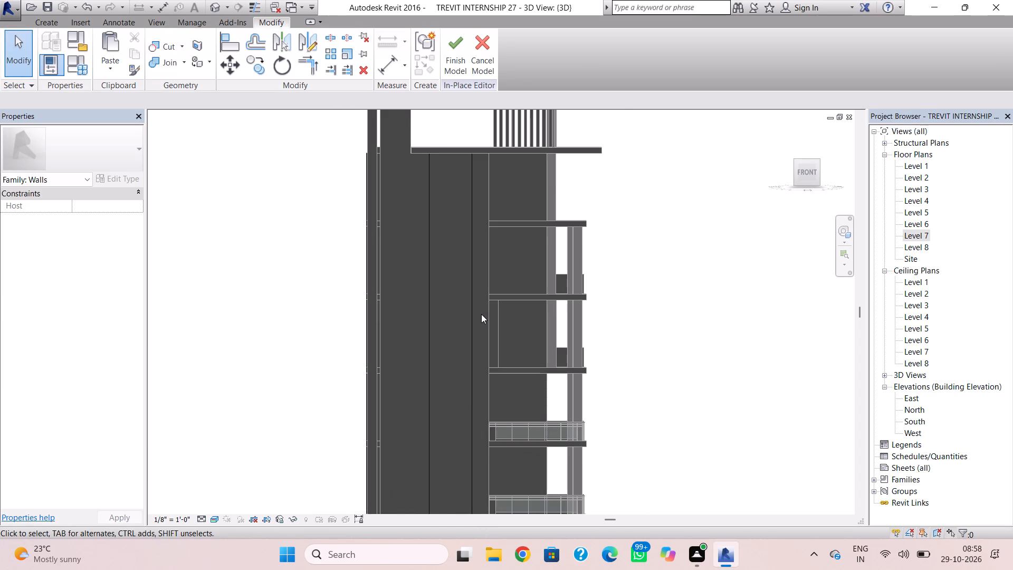
scroll(481, 314, "down", 3)
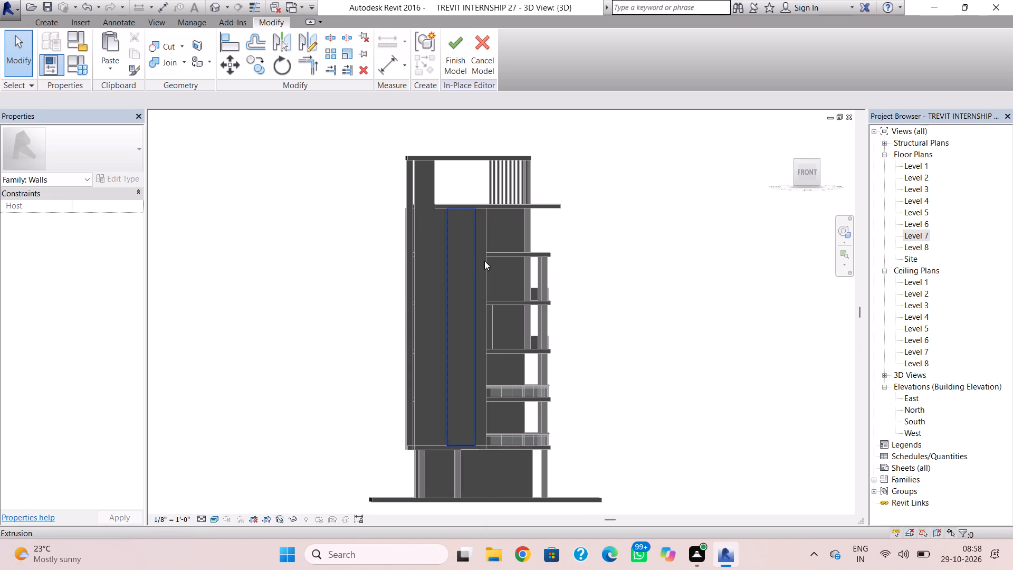
double_click(557, 204)
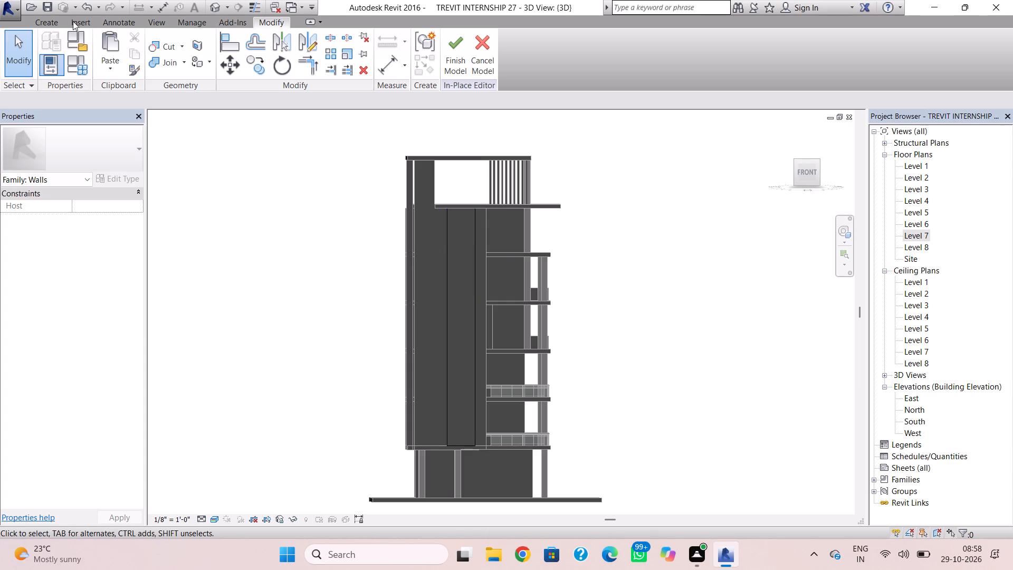
left_click(55, 18)
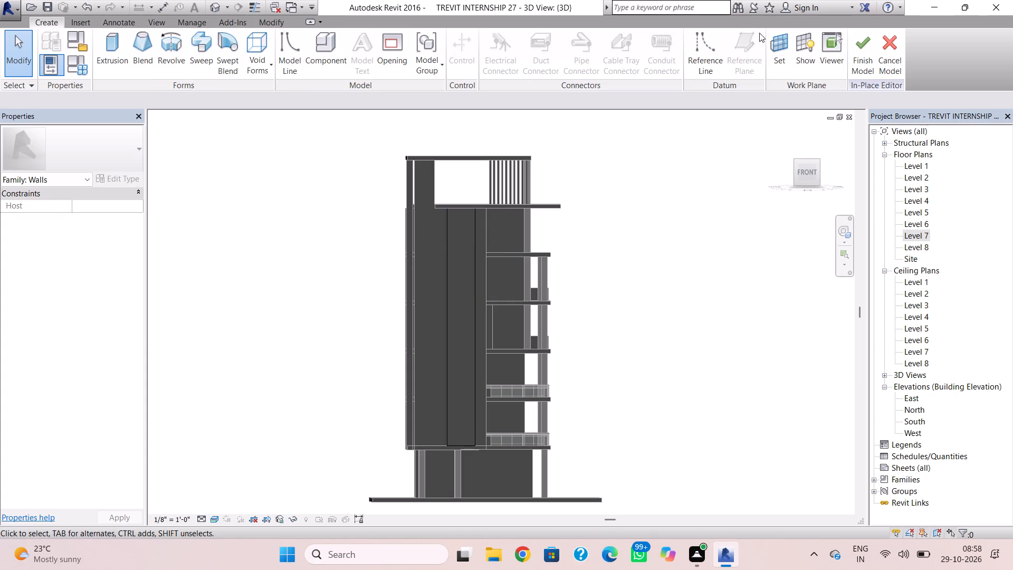
left_click(782, 35)
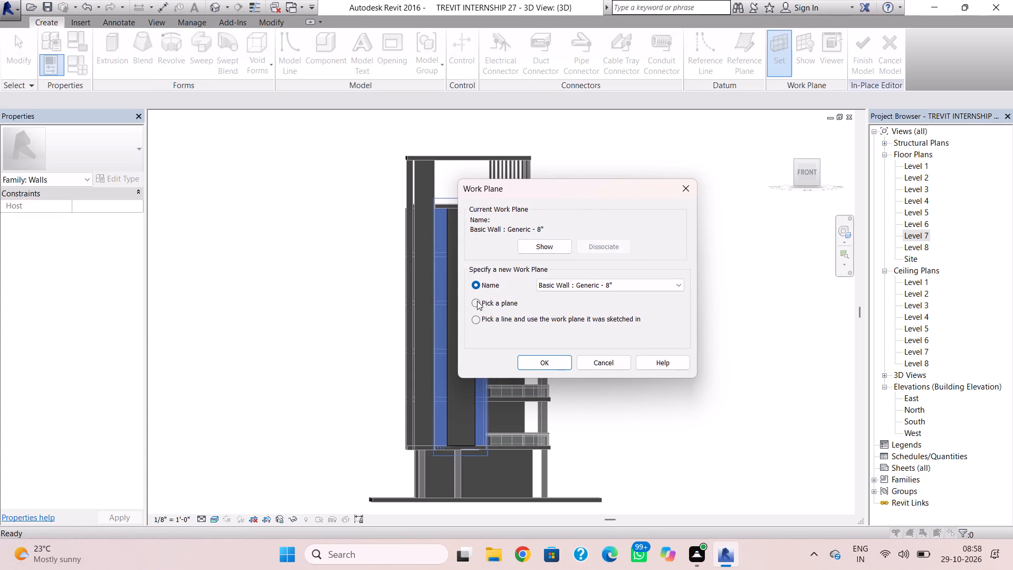
left_click(476, 301)
left_click(549, 360)
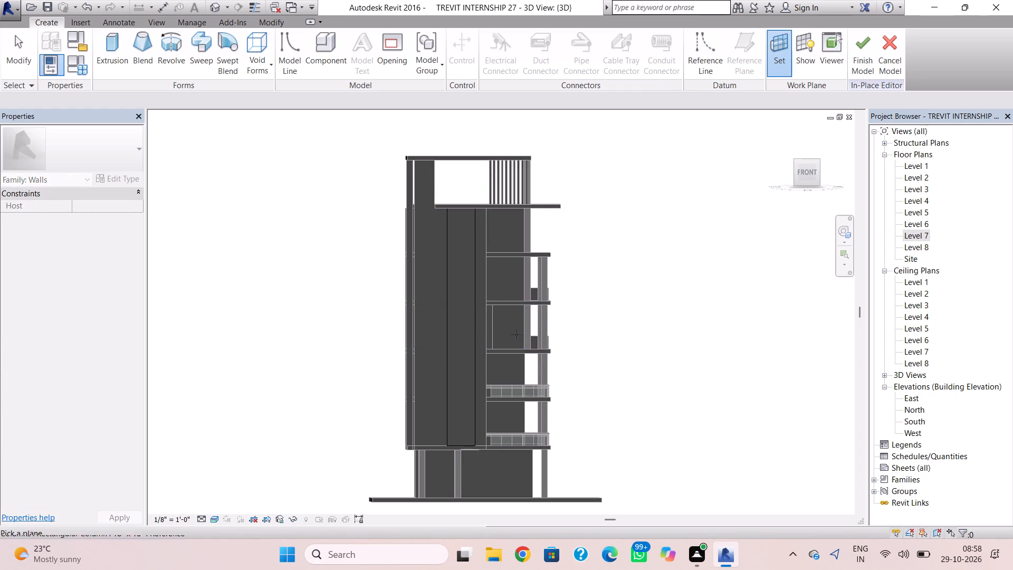
right_click_drag(515, 326, 542, 407, "shift")
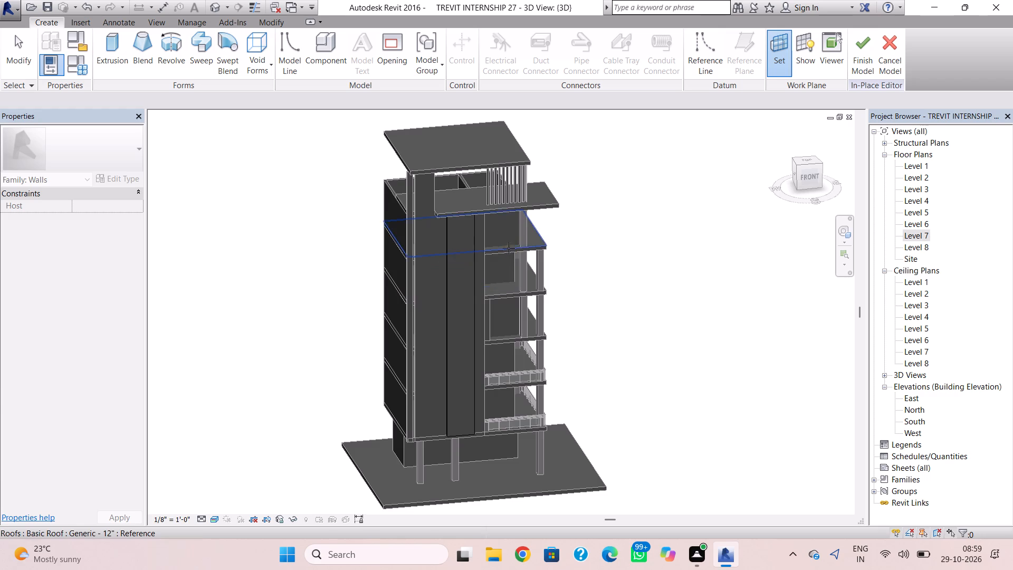
scroll(508, 248, "up", 5)
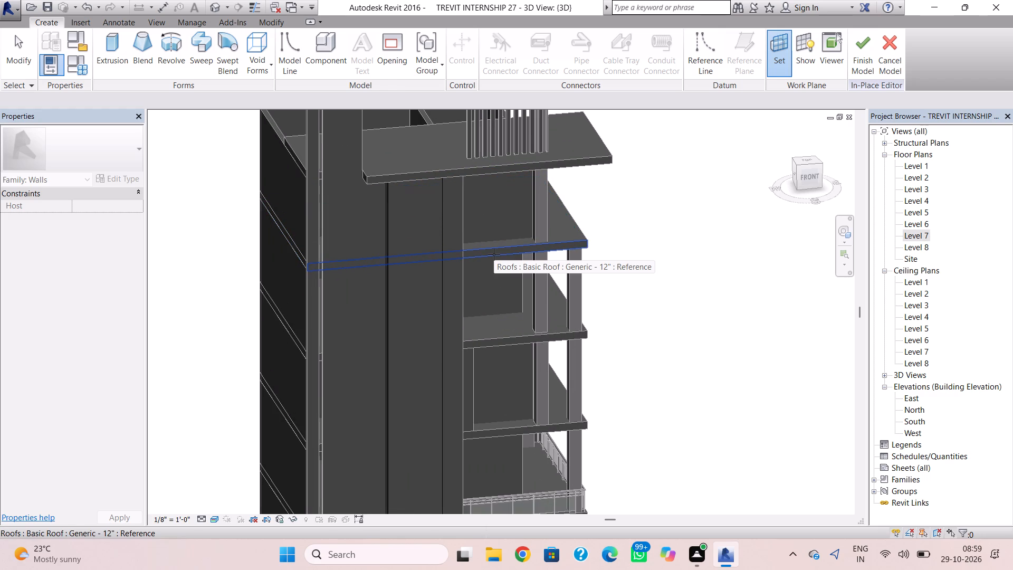
left_click(494, 254)
right_click_drag(572, 327, 547, 239, "shift")
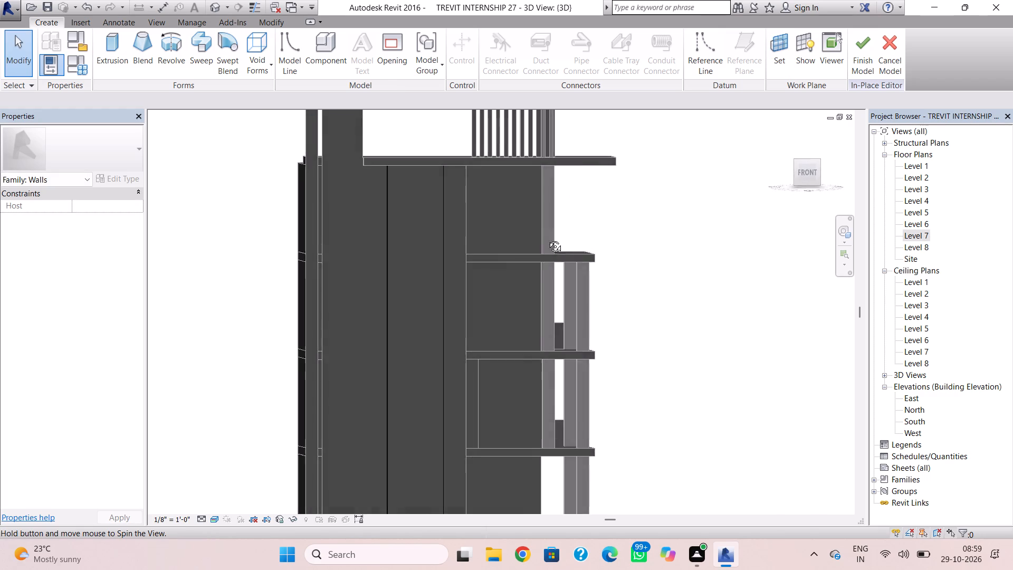
right_click_drag(547, 239, 549, 229, "shift")
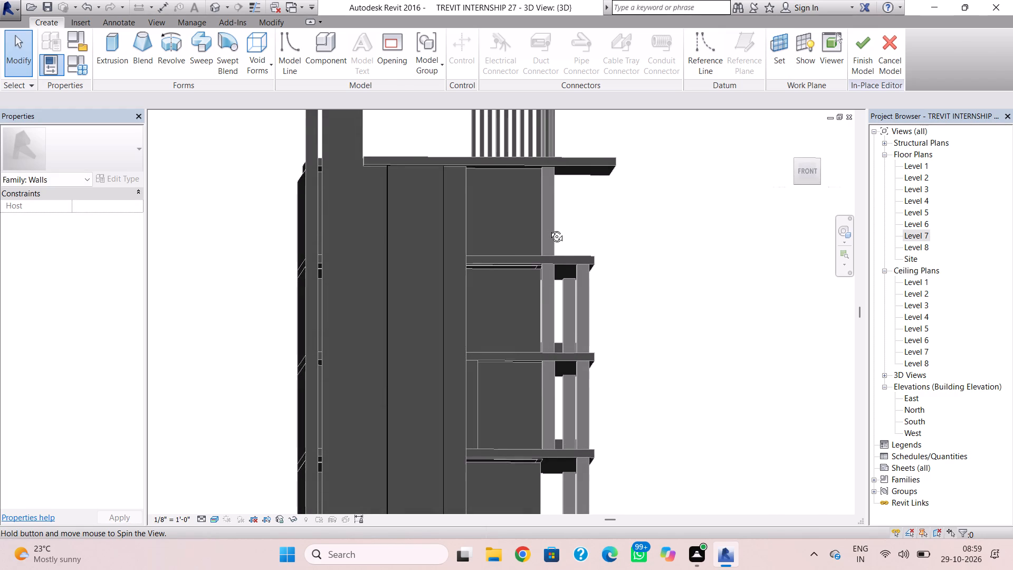
right_click_drag(549, 229, 549, 229, "shift")
right_click_drag(619, 256, 619, 261, "shift")
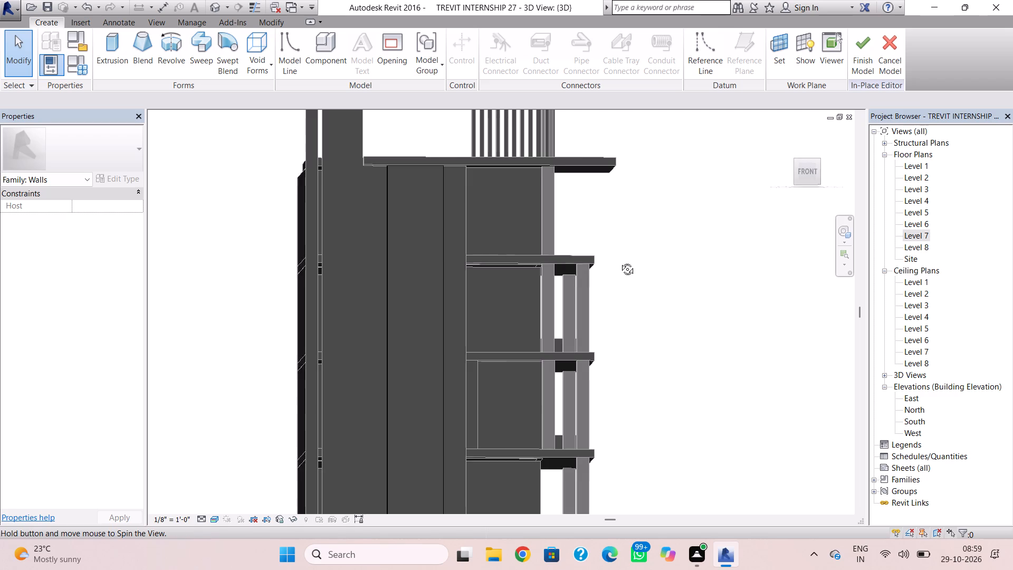
right_click_drag(619, 261, 613, 270, "shift")
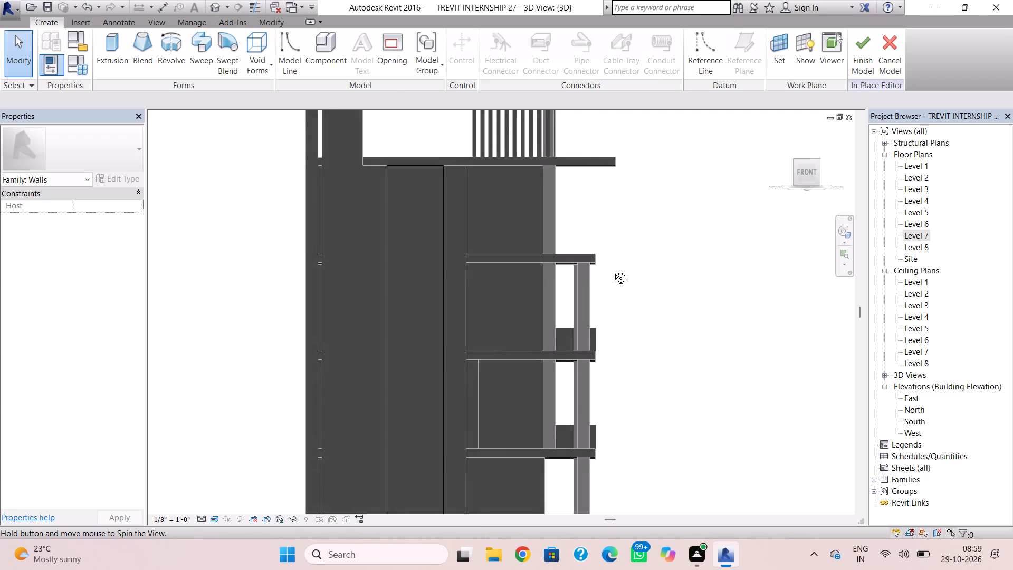
right_click_drag(613, 270, 612, 272, "shift")
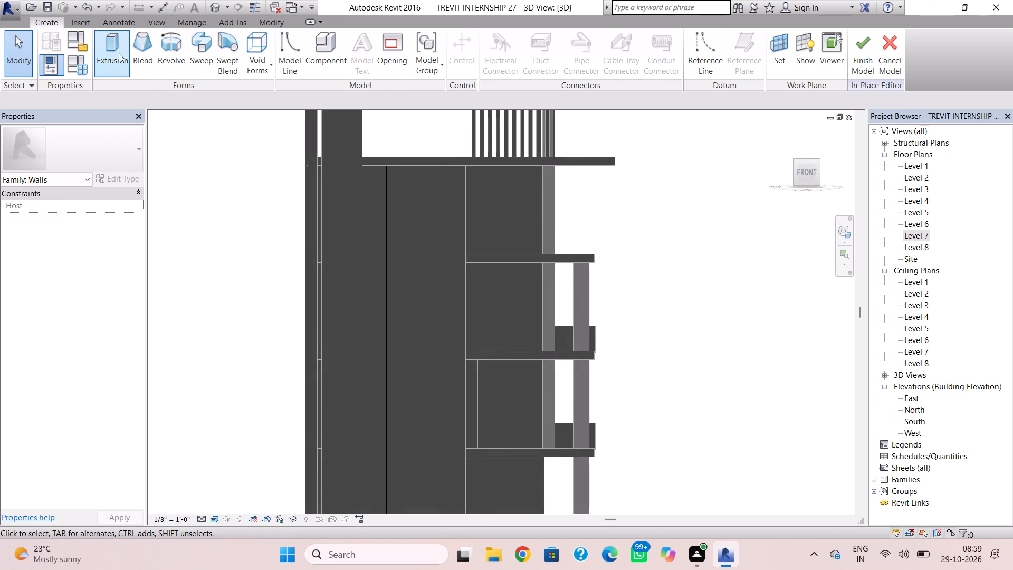
Start an extrusion and sketch a rectangular band about 2' 6" high around the upper balcony slab's edge, extending slightly onto the front wall.
left_click(113, 50)
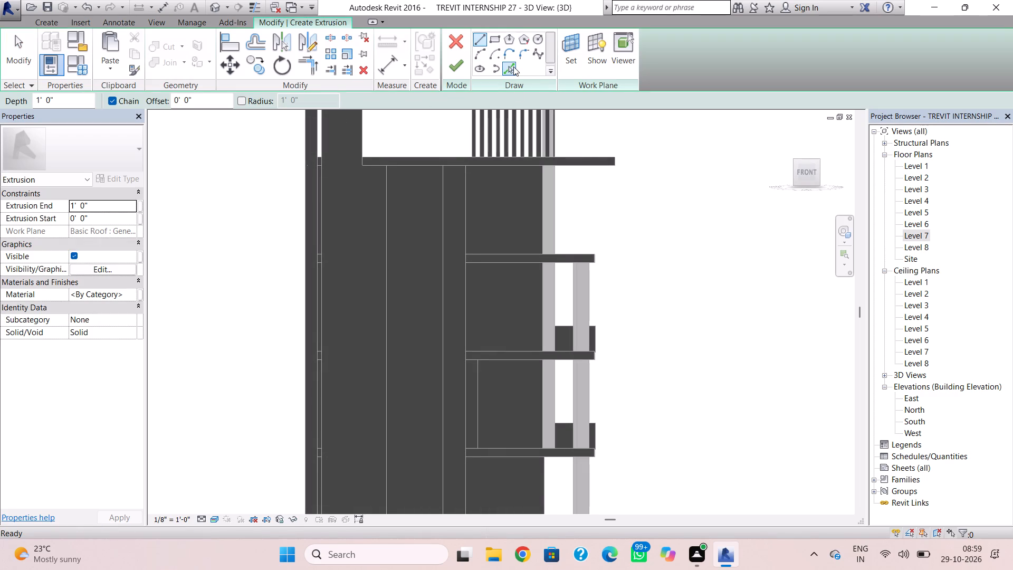
left_click(494, 46)
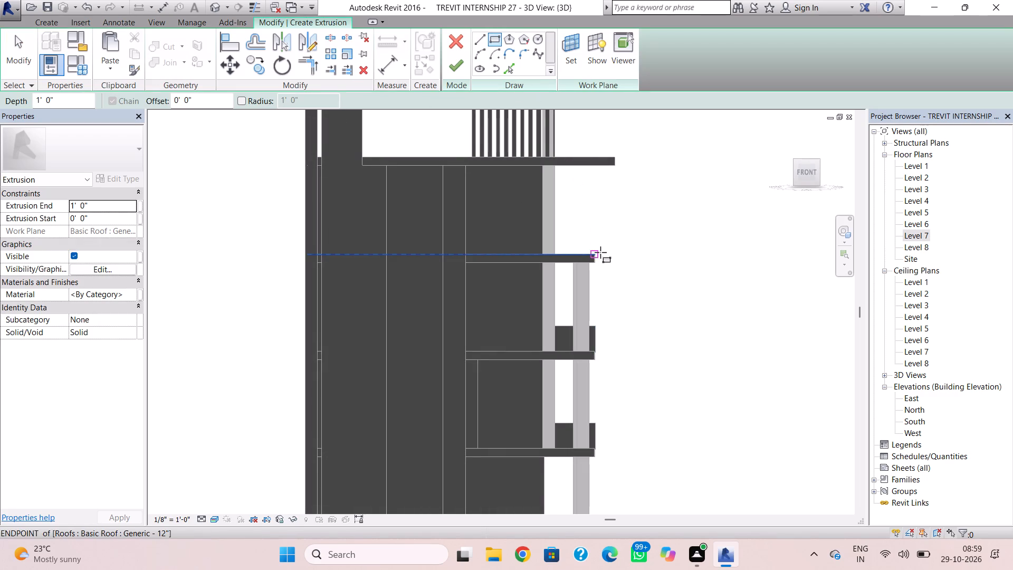
left_click(600, 250)
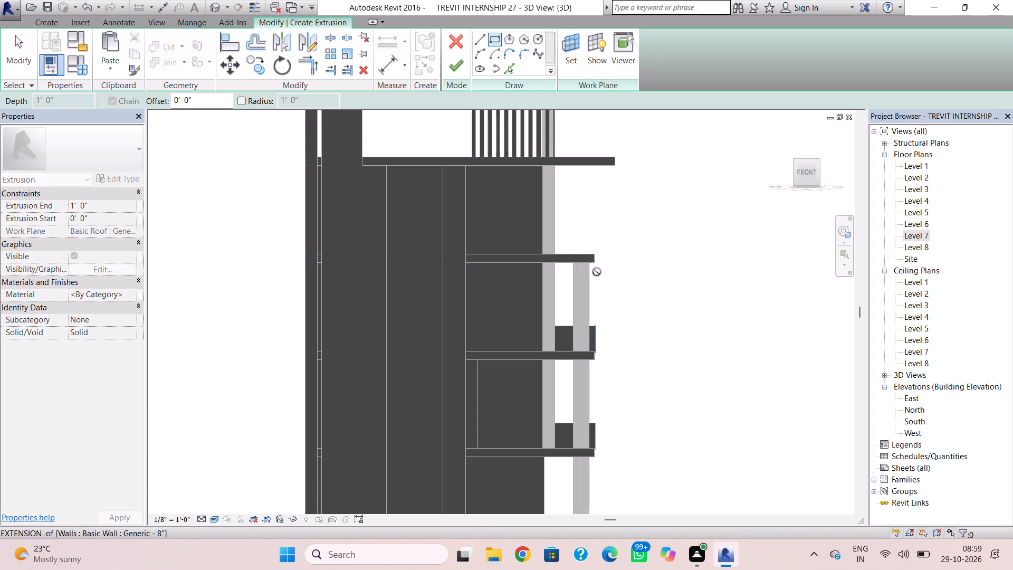
left_click(450, 272)
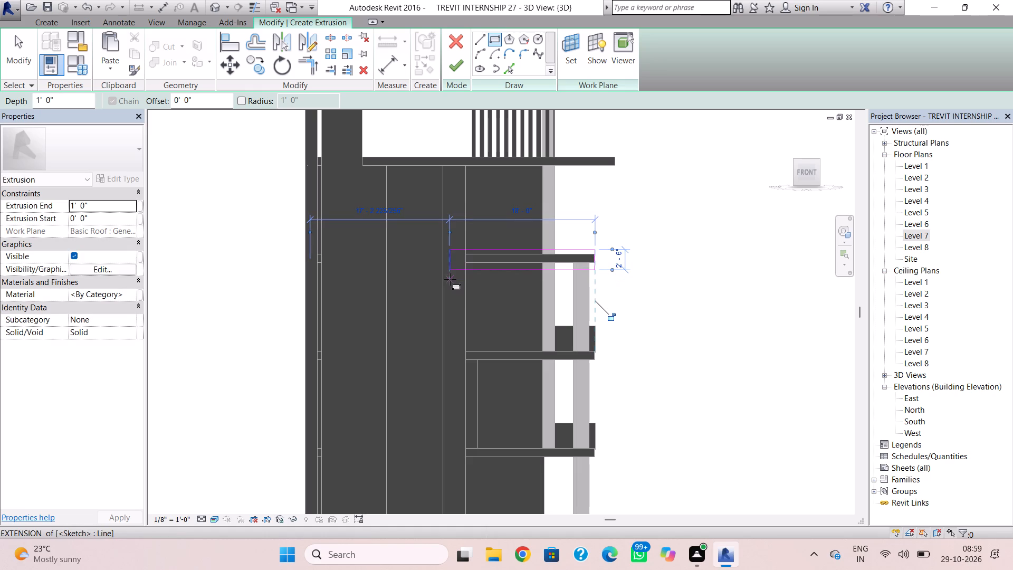
Sketch a vertical rectangle about 2' 6" wide and 12' 0" high from the band's inner lower corner to just below the next balcony slab.
left_click(452, 274)
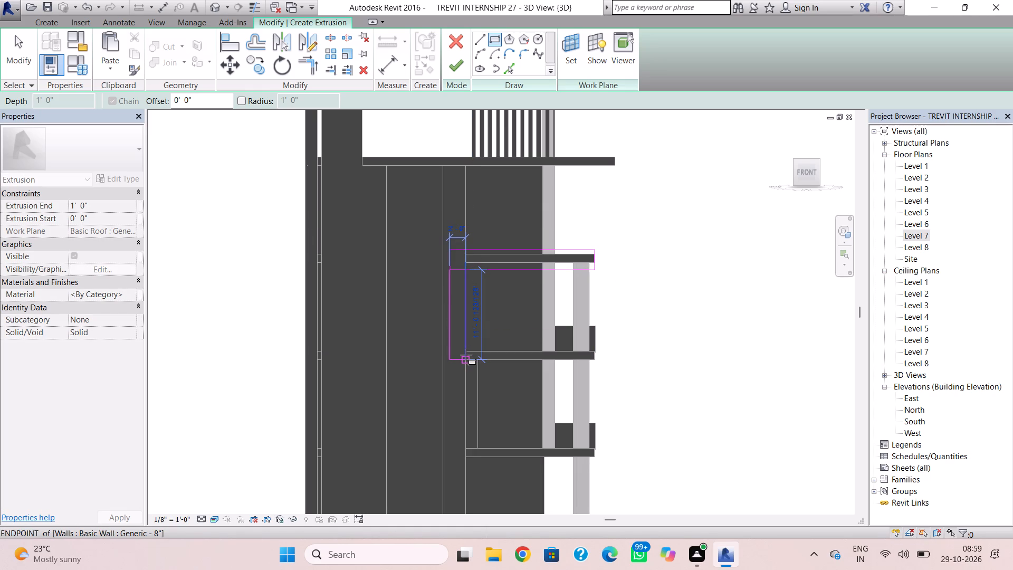
scroll(470, 368, "up", 4)
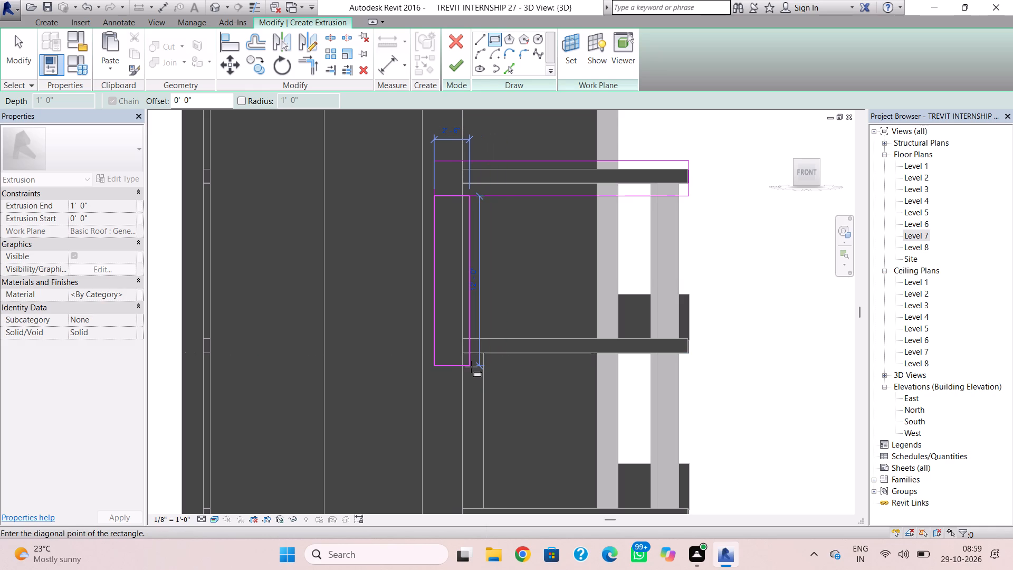
left_click(469, 366)
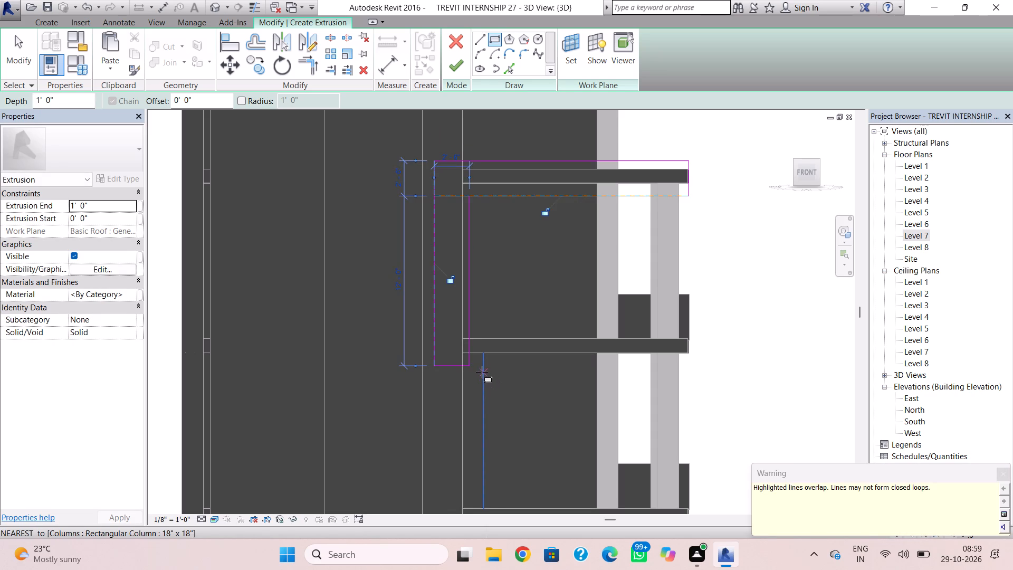
Sketch a rectangular band about 2' 7" high around the lower balcony slab, from the vertical rectangle's bottom corner to the slab's outer end.
left_click(474, 367)
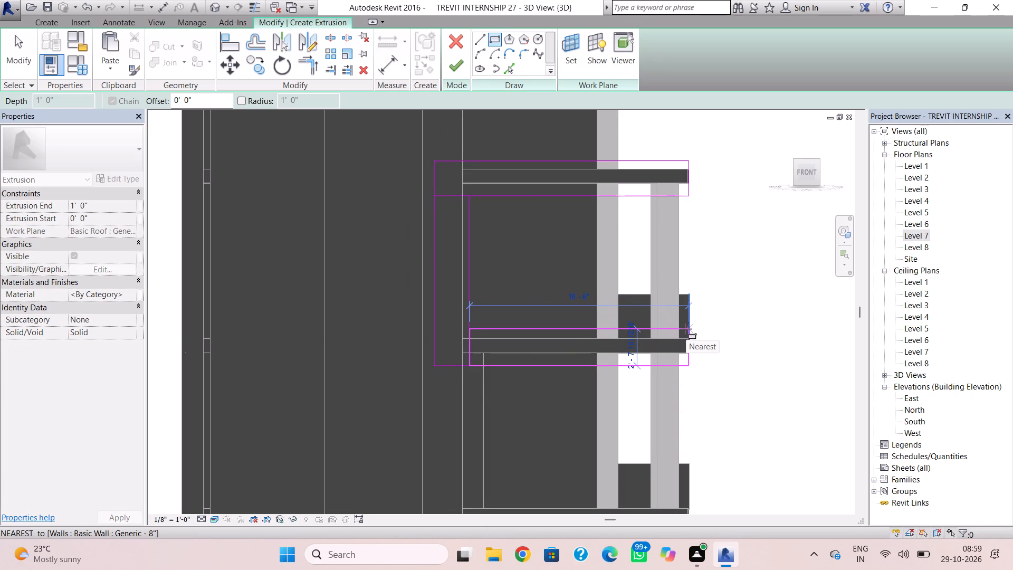
left_click(686, 329)
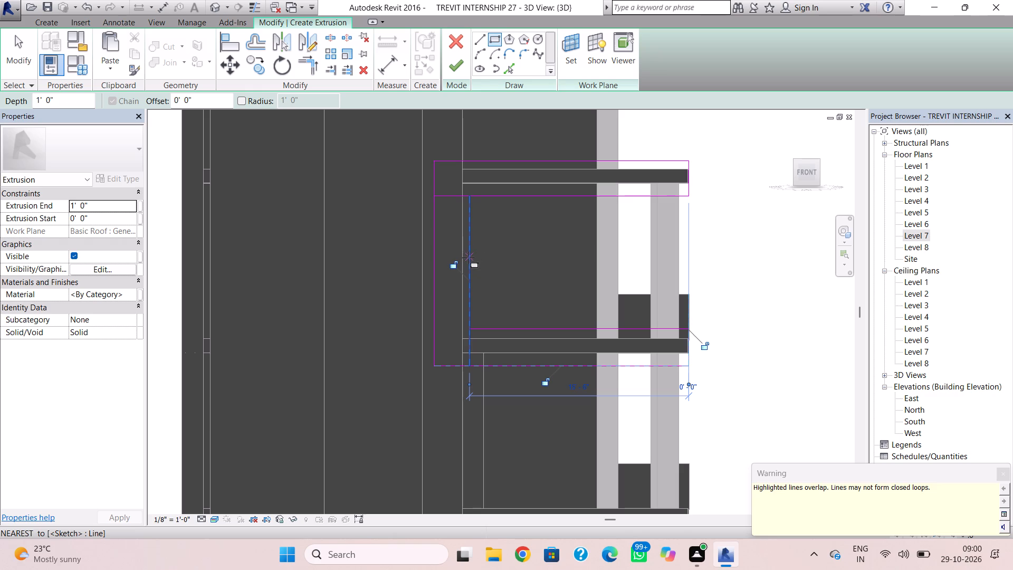
key("Escape")
key("Escape")
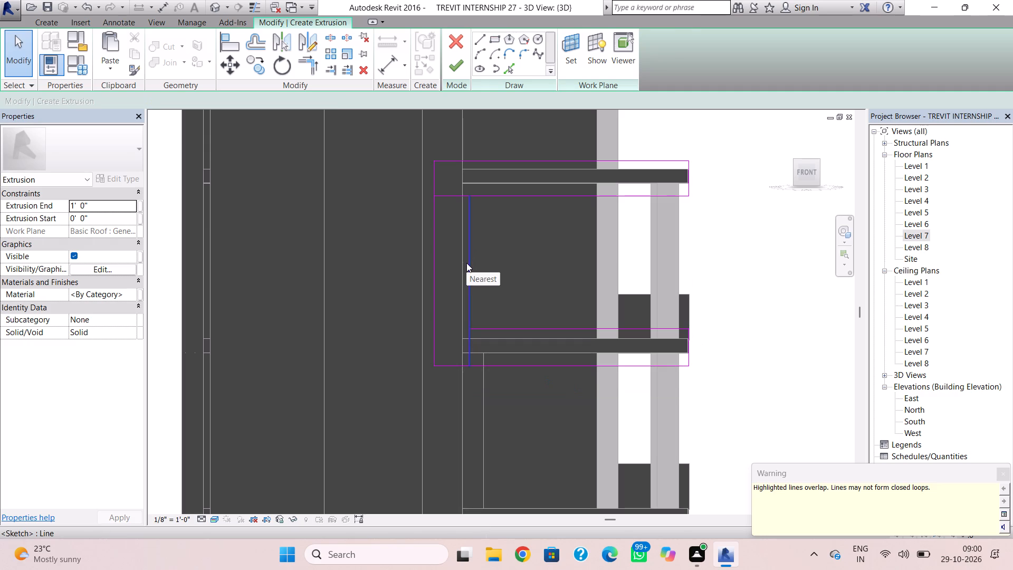
Shorten the vertical rectangle's inner line to the lower band's top edge, and delete the short line dividing the two shapes.
left_click(466, 263)
scroll(477, 354, "up", 4)
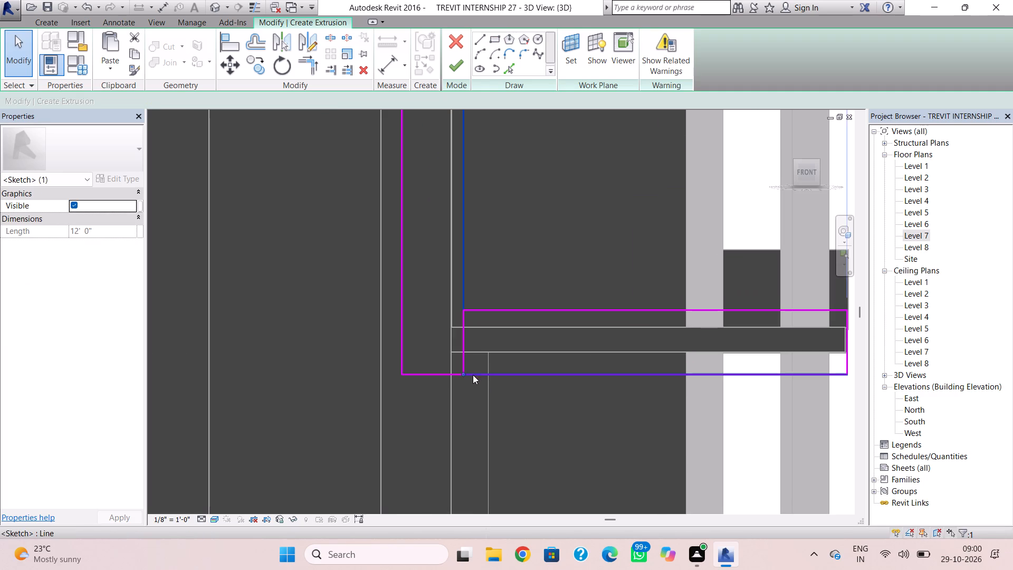
left_click_drag(464, 374, 460, 313)
left_click(435, 325)
left_click(461, 343)
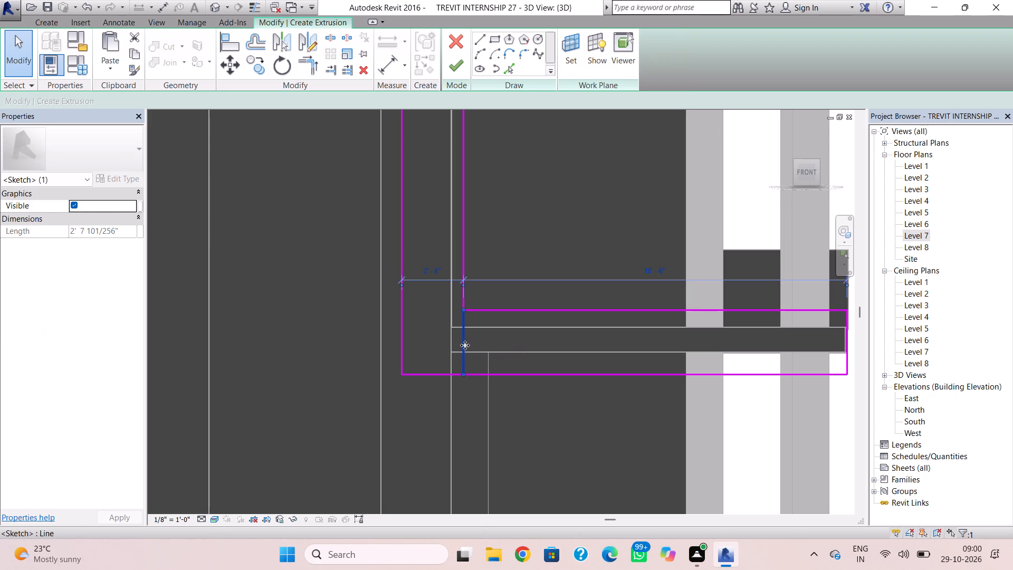
key("Delete")
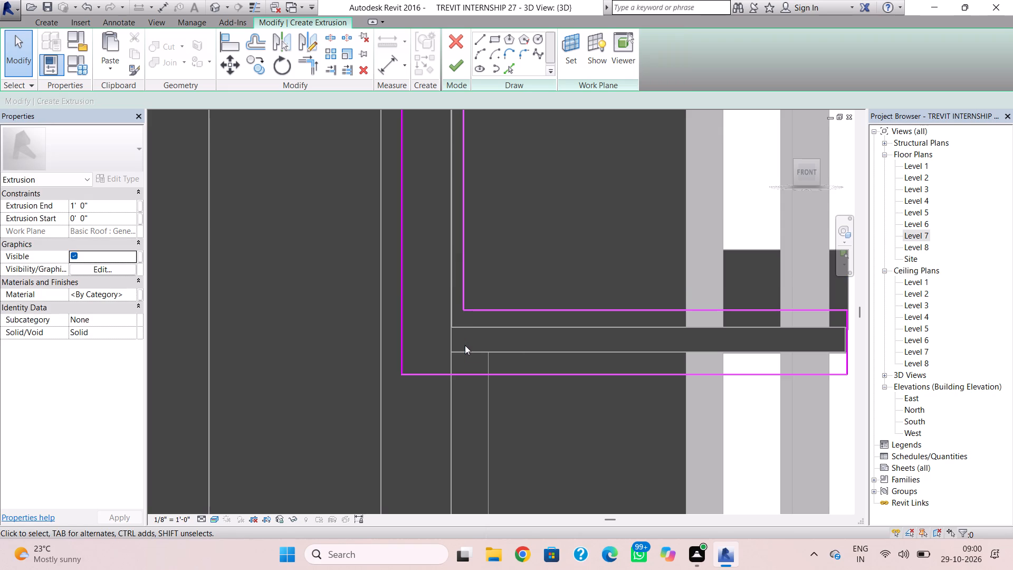
Delete the overlapping 2' 6" horizontal line where the vertical rectangle meets the upper band.
scroll(498, 292, "down", 1)
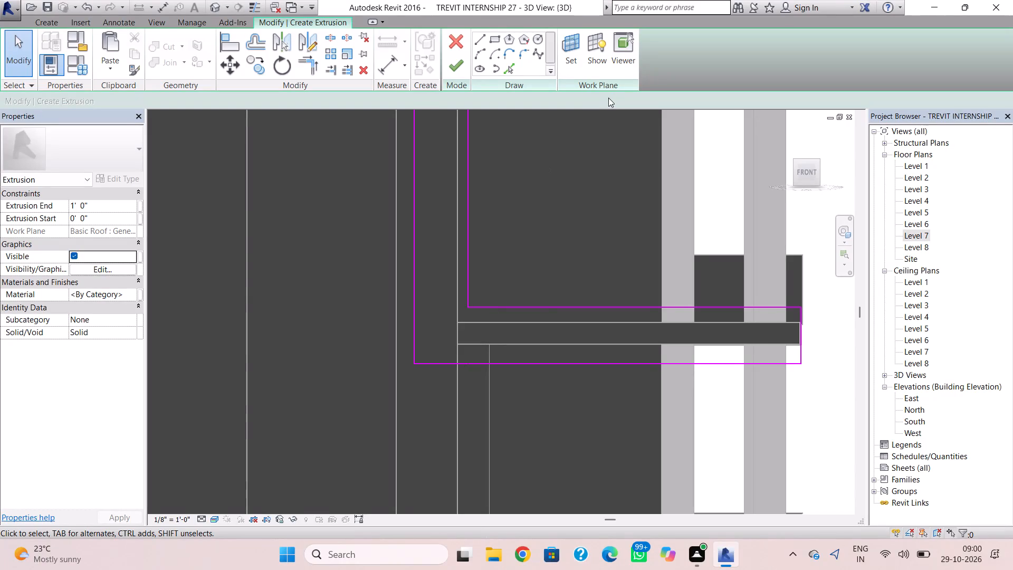
scroll(637, 103, "down", 1)
middle_click_drag(639, 194, 576, 332)
scroll(608, 290, "down", 1)
left_click(416, 258)
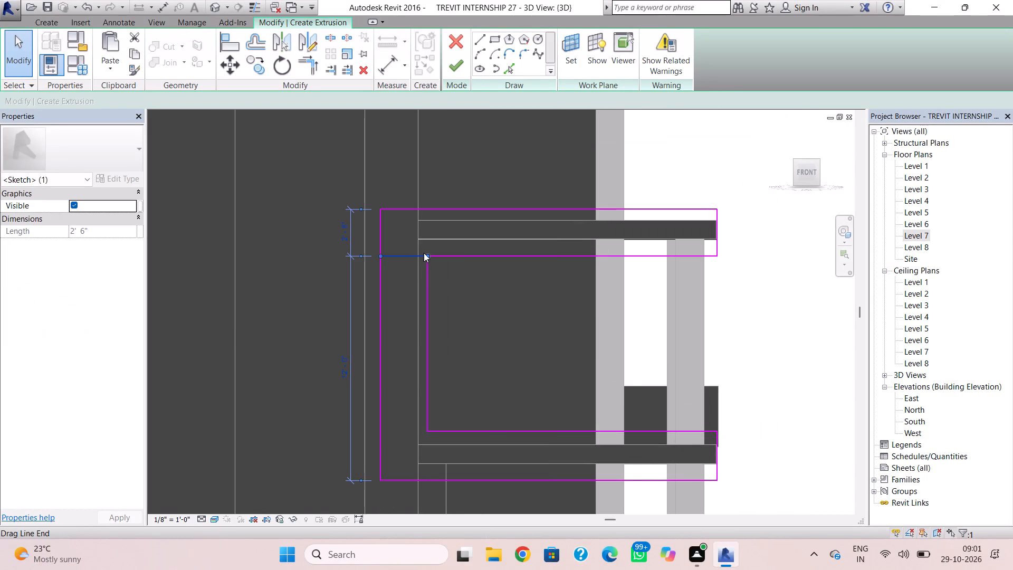
key("Delete")
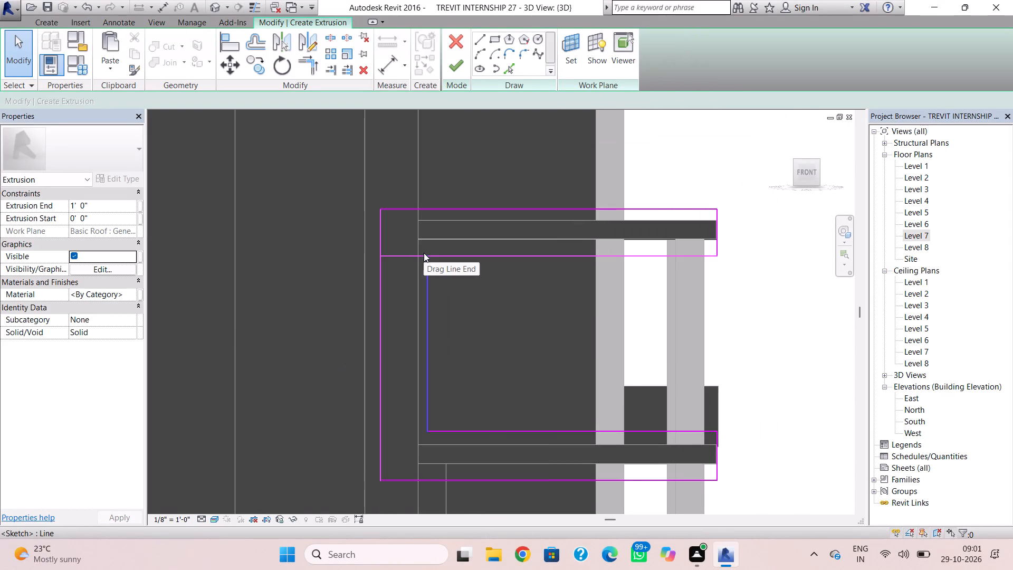
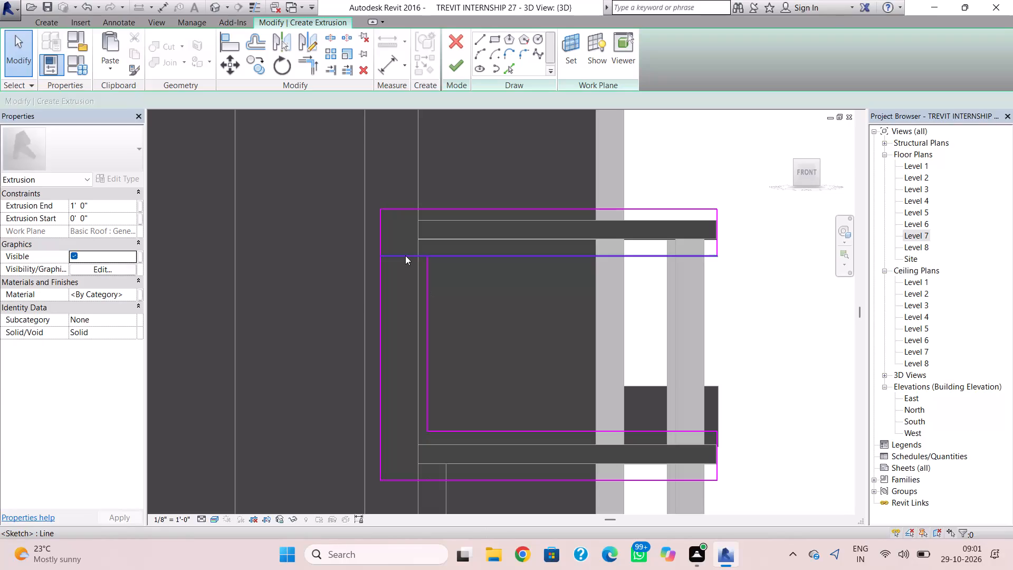
Shorten the upper band's bottom line to the frame's inner vertical line and finish the C-shaped extrusion at 1' 0" depth.
left_click(405, 255)
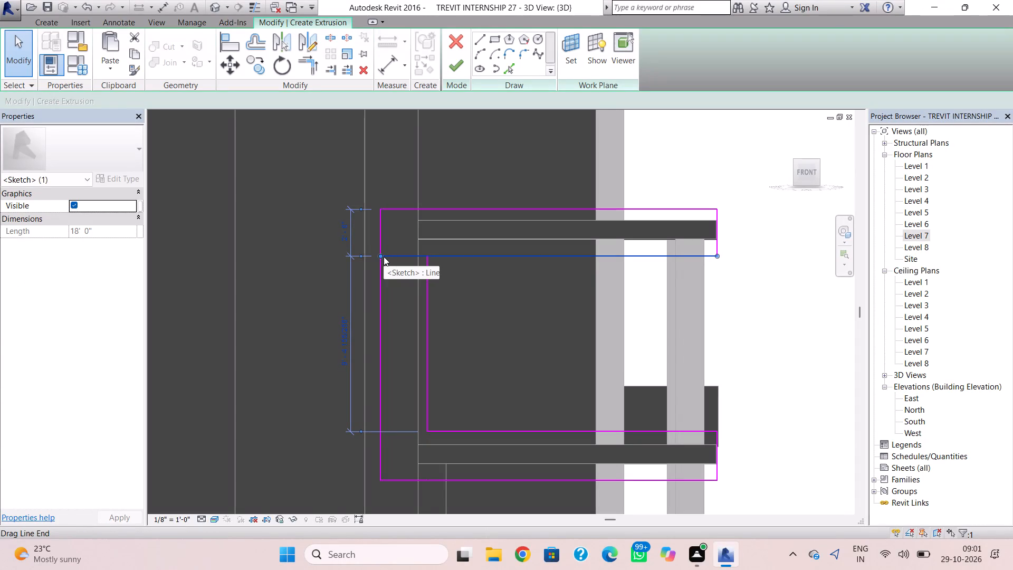
scroll(384, 256, "up", 1)
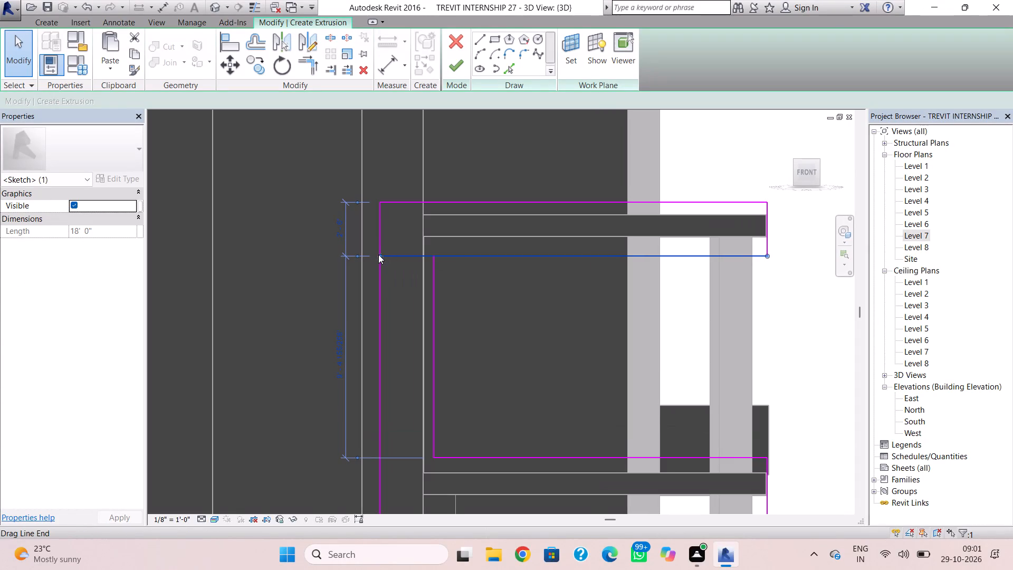
left_click_drag(378, 254, 434, 254)
left_click(421, 243)
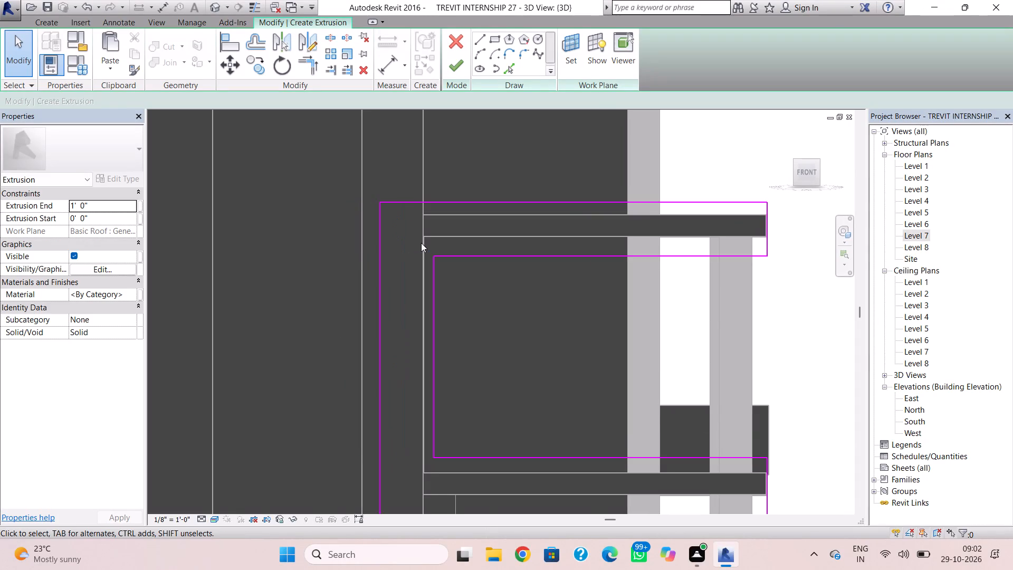
scroll(476, 344, "down", 2)
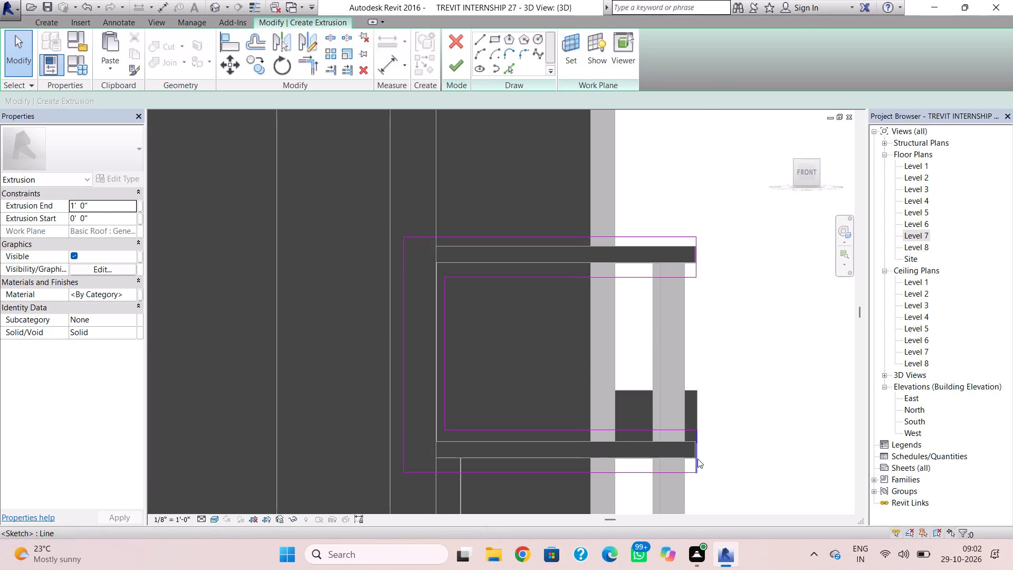
left_click(453, 63)
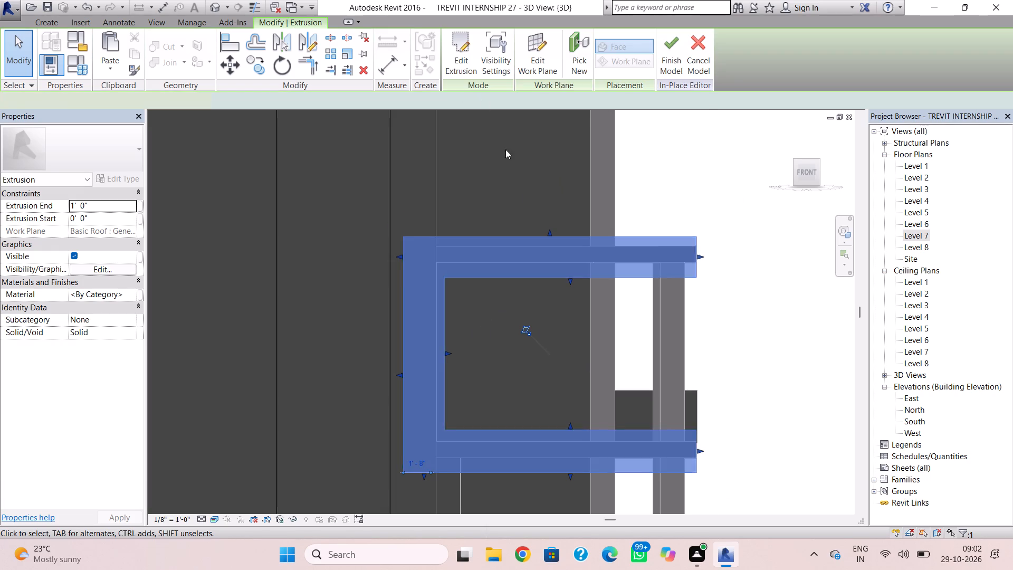
Examine the C-shaped balcony frame against the tall facade strip and the balconies above and below it.
right_click_drag(430, 377, 510, 411, "shift")
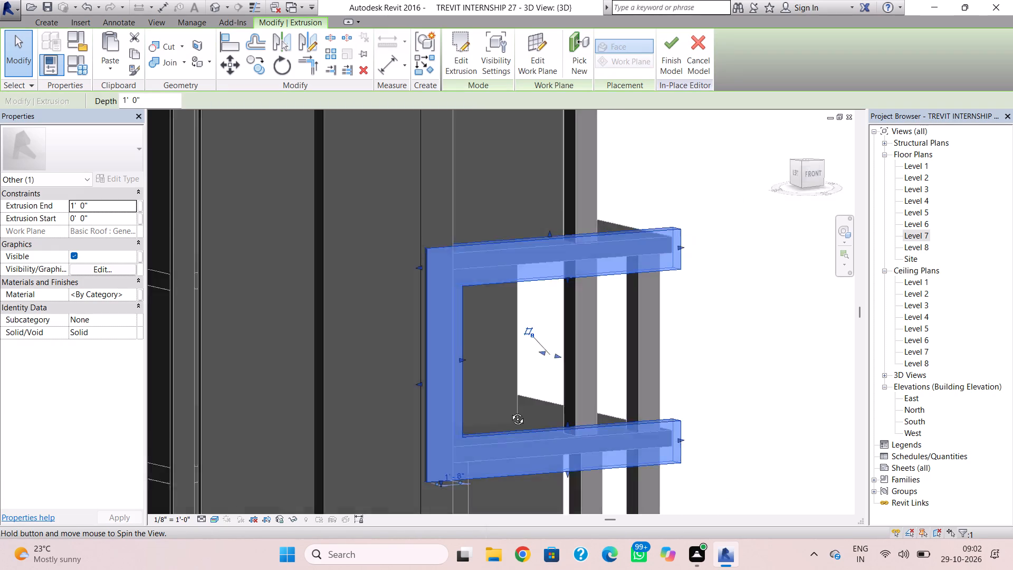
right_click_drag(510, 411, 474, 413, "shift")
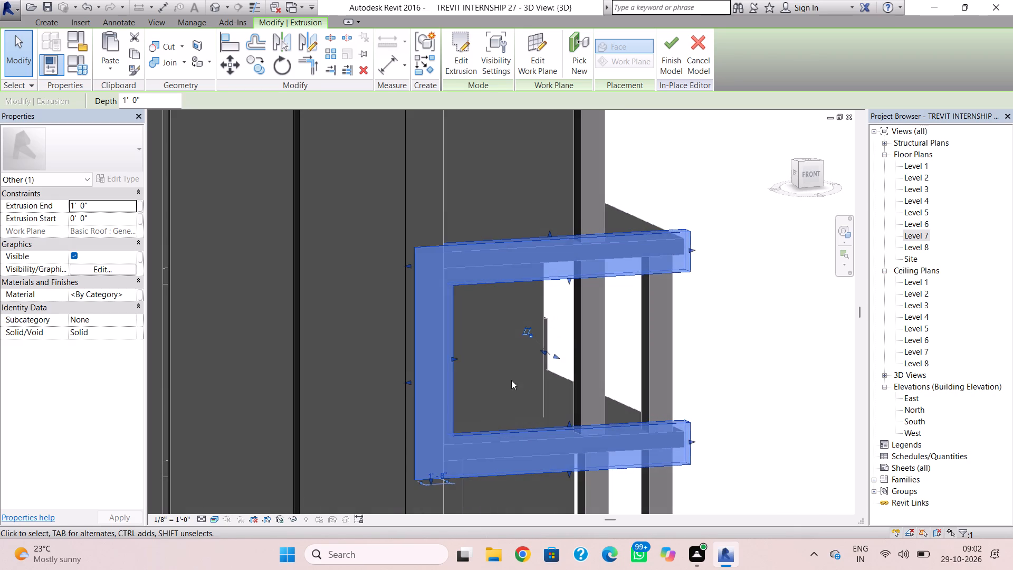
left_click(533, 370)
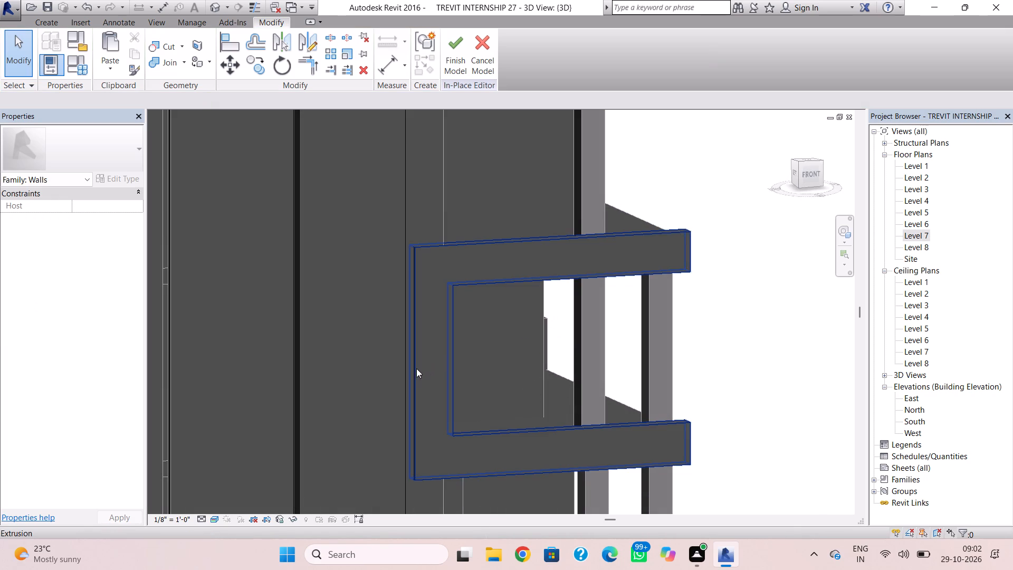
left_click(408, 374)
scroll(407, 386, "down", 4)
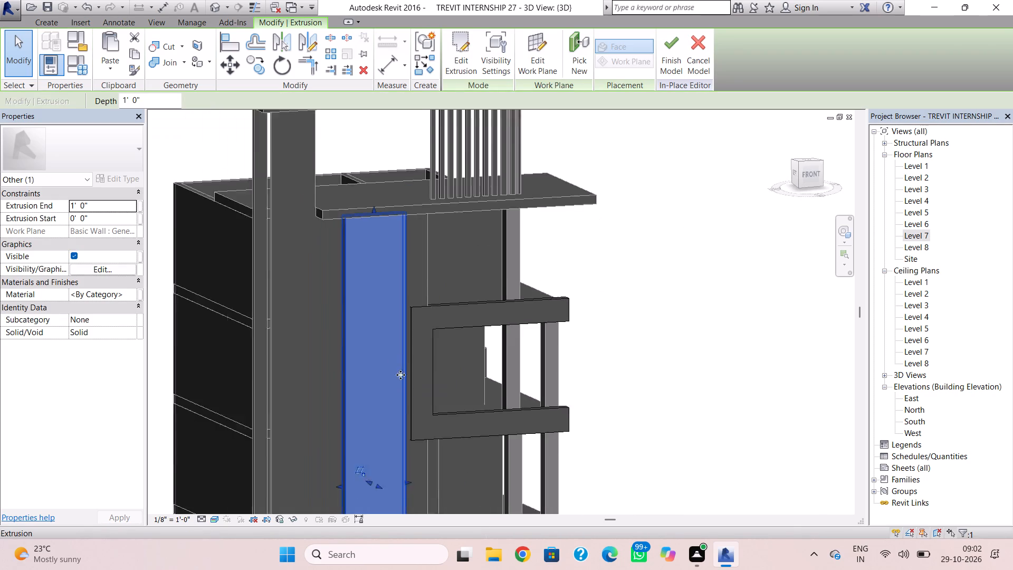
middle_click_drag(400, 375, 379, 298)
scroll(393, 313, "up", 1)
left_click(389, 419)
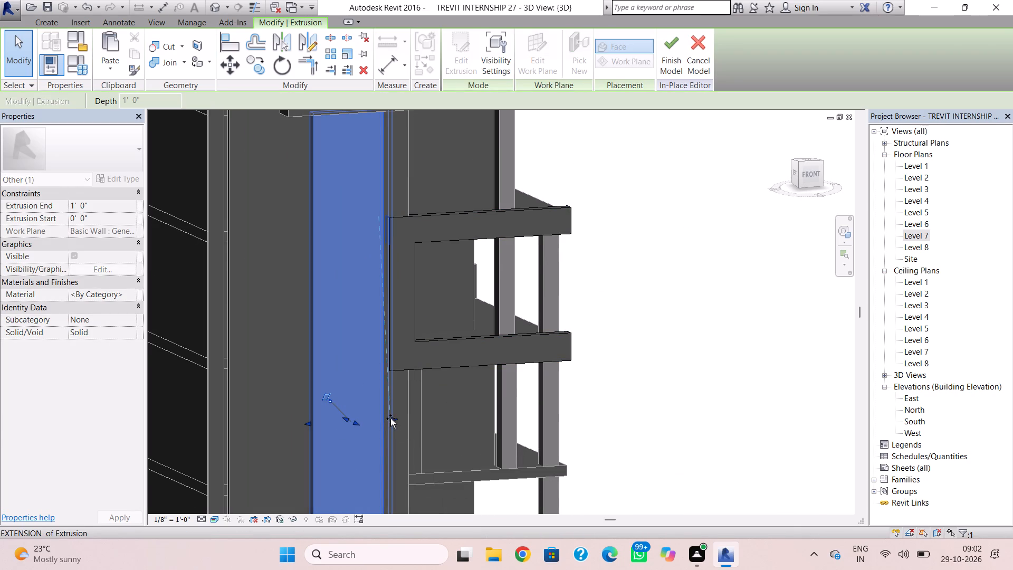
left_click(404, 416)
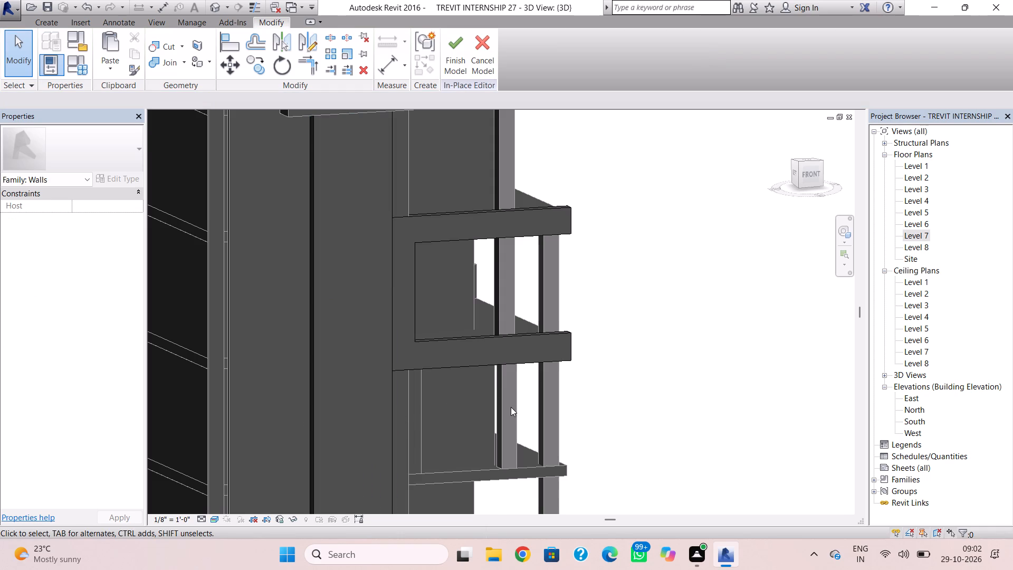
scroll(507, 411, "down", 2)
right_click_drag(504, 411, 462, 386, "shift")
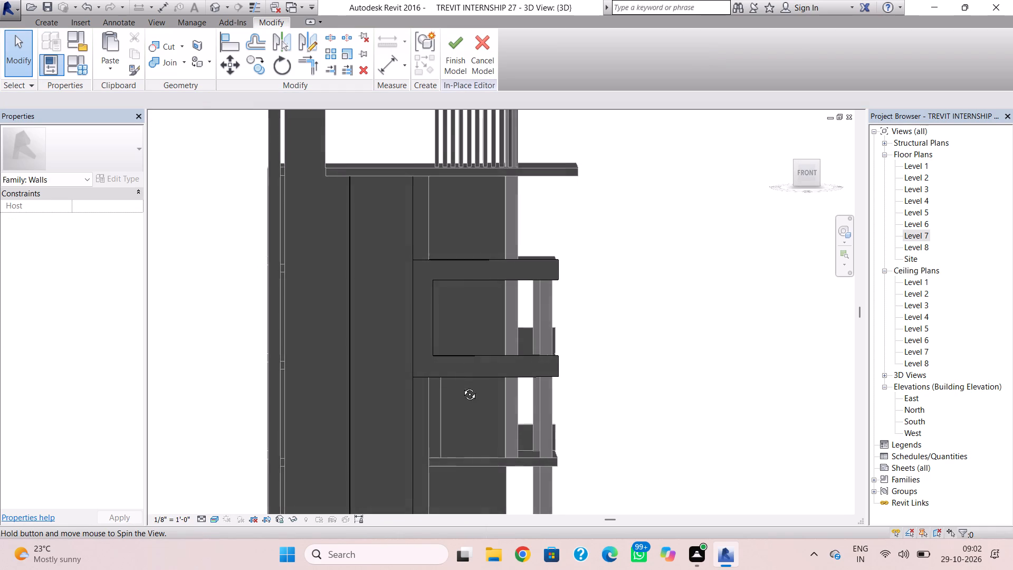
right_click_drag(462, 386, 461, 394, "shift")
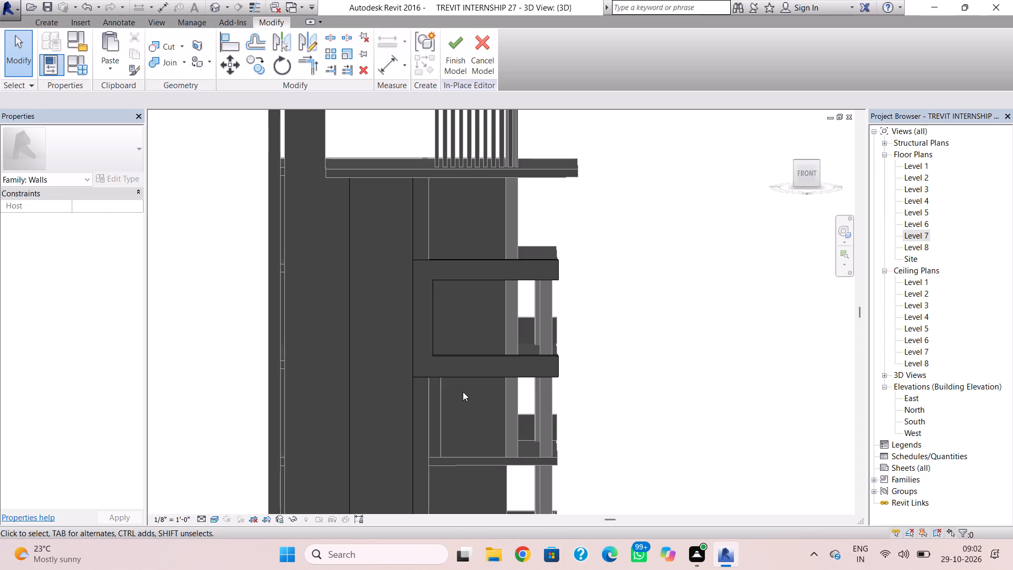
middle_click_drag(537, 398, 529, 345)
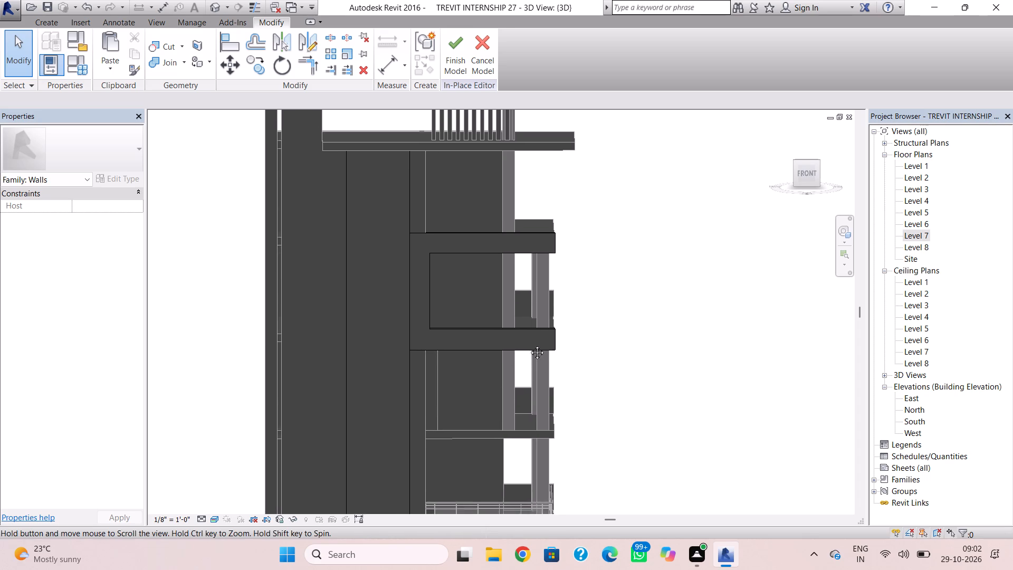
middle_click_drag(529, 345, 528, 320)
scroll(521, 334, "down", 1)
middle_click_drag(521, 334, 522, 320)
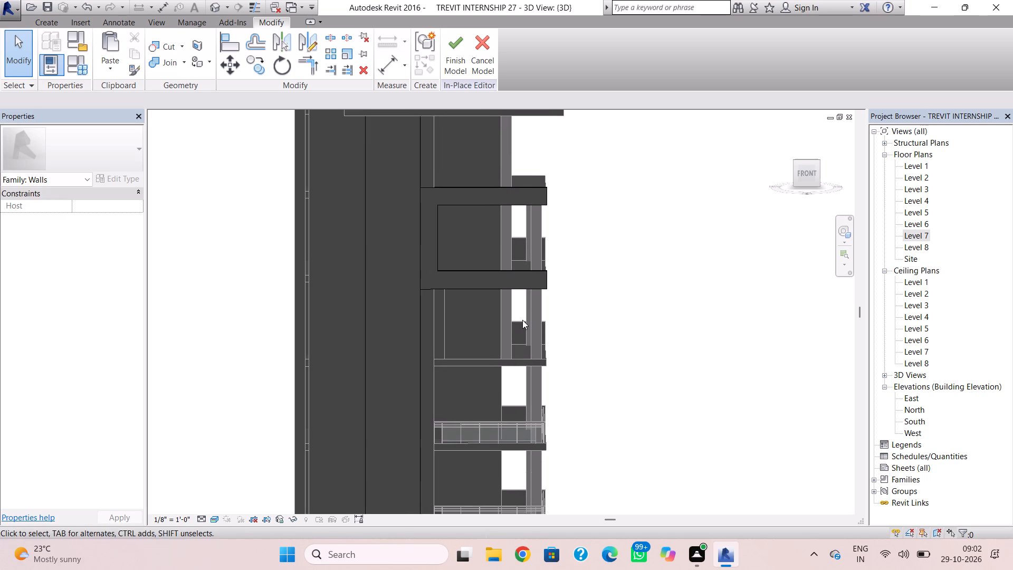
scroll(502, 341, "down", 1)
middle_click_drag(502, 341, 509, 398)
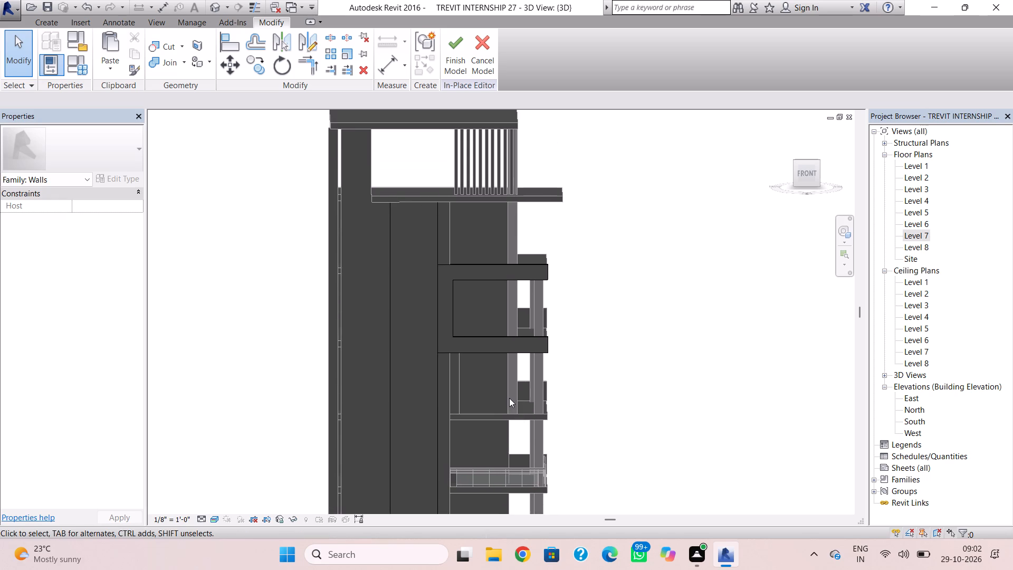
scroll(509, 396, "down", 1)
middle_click_drag(509, 396, 500, 322)
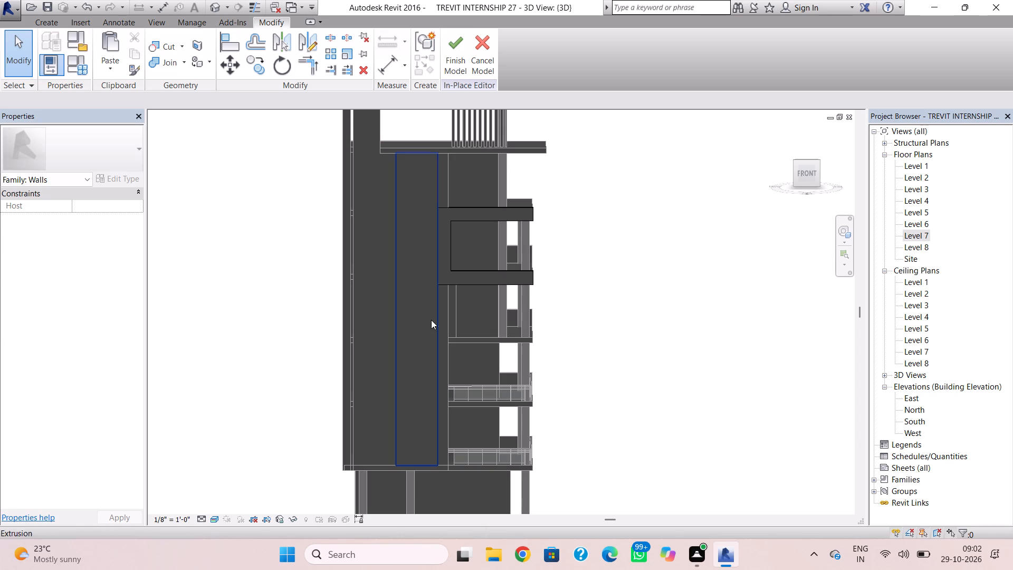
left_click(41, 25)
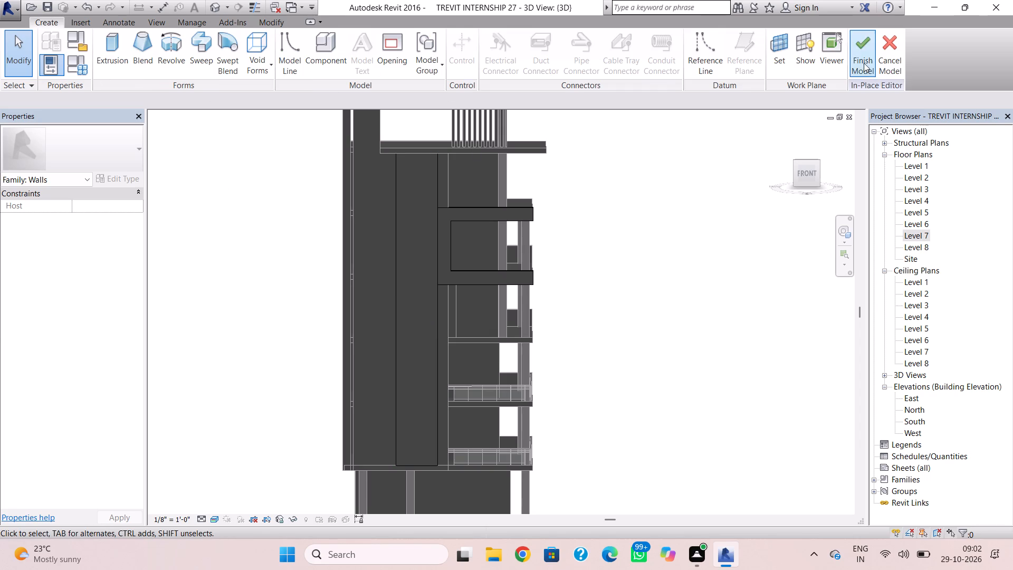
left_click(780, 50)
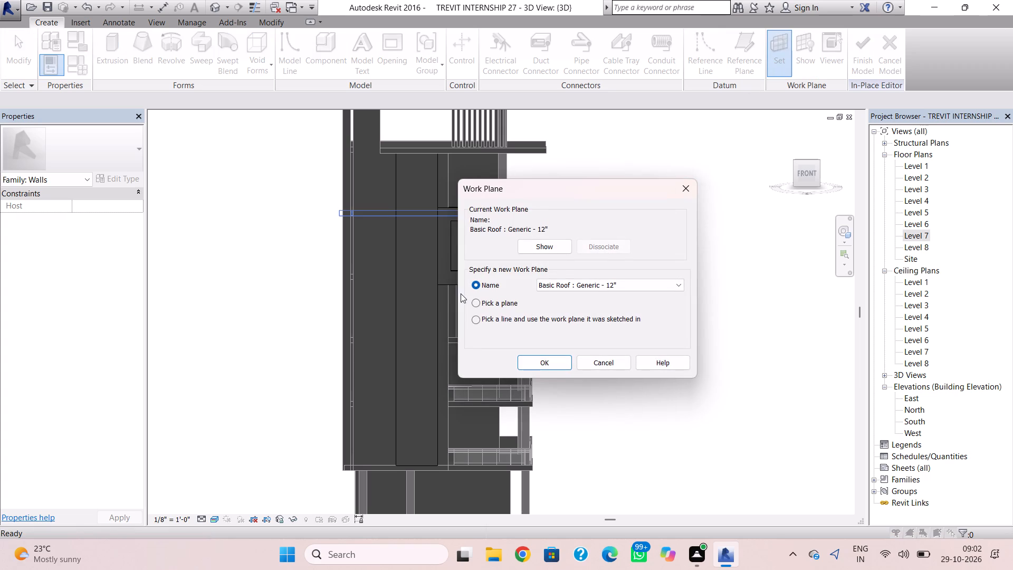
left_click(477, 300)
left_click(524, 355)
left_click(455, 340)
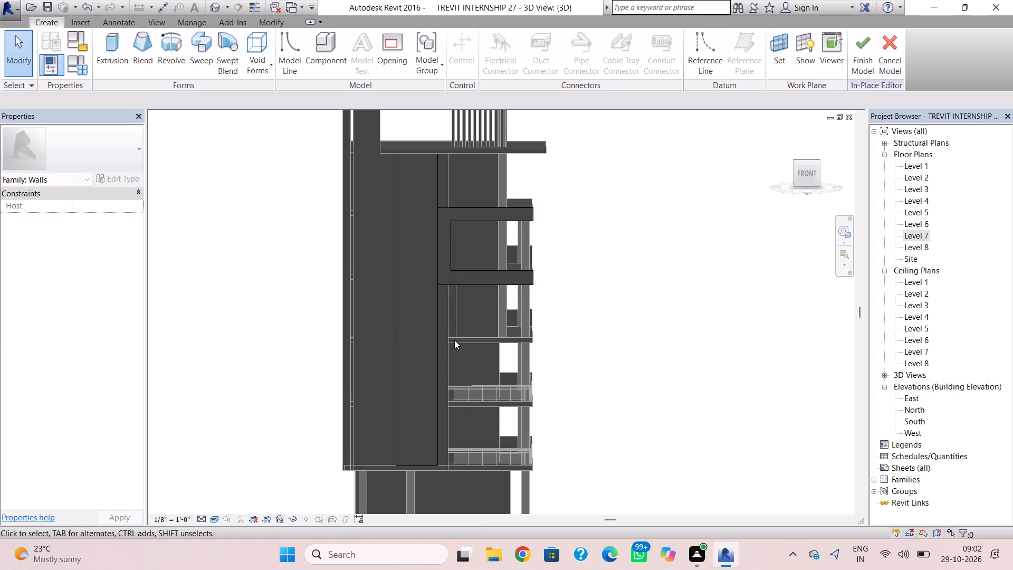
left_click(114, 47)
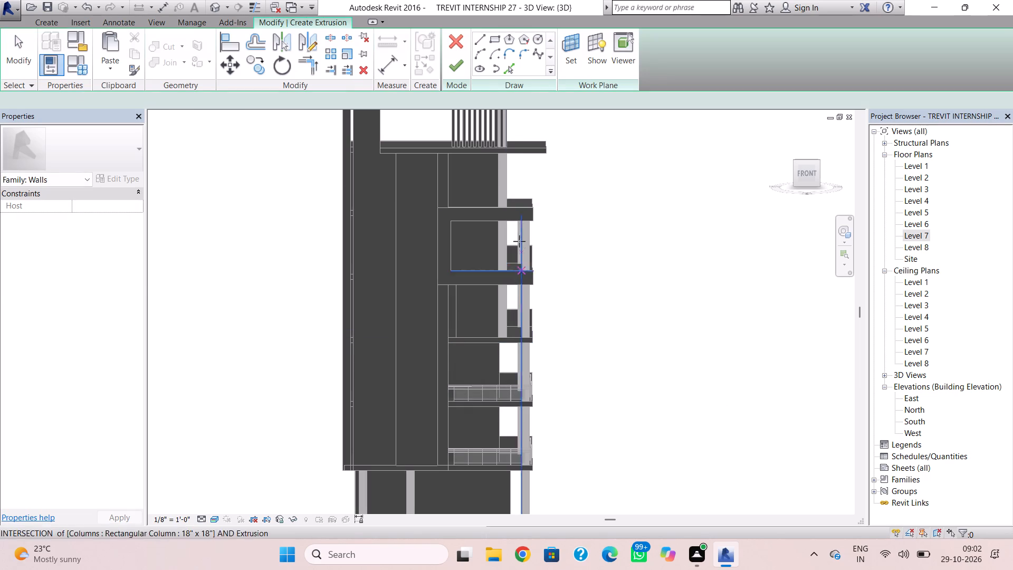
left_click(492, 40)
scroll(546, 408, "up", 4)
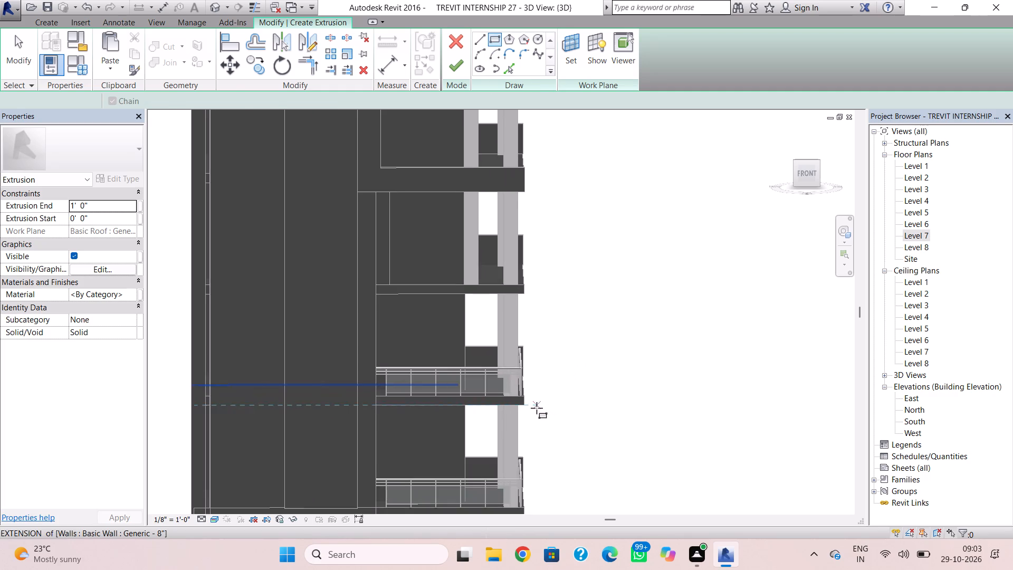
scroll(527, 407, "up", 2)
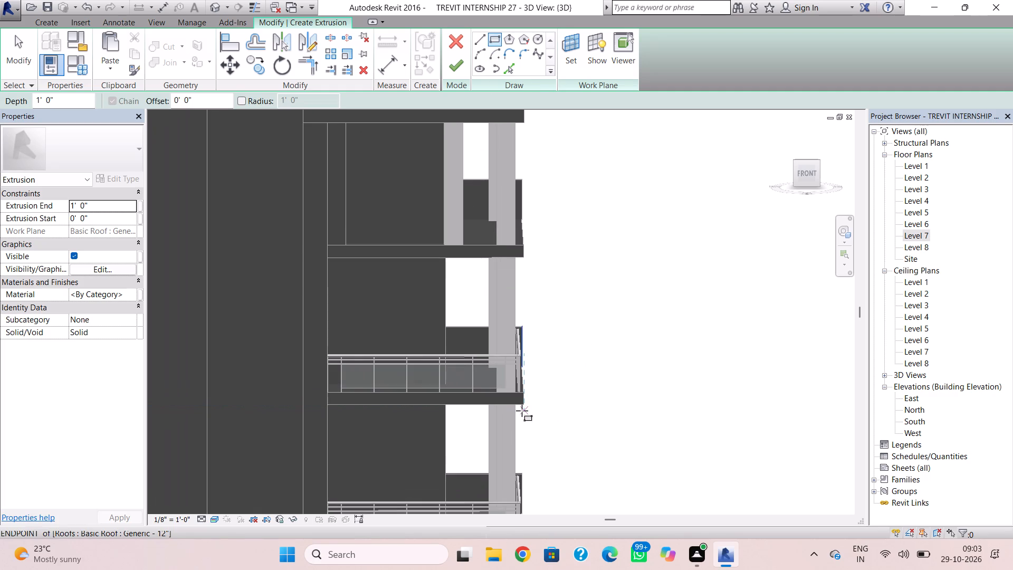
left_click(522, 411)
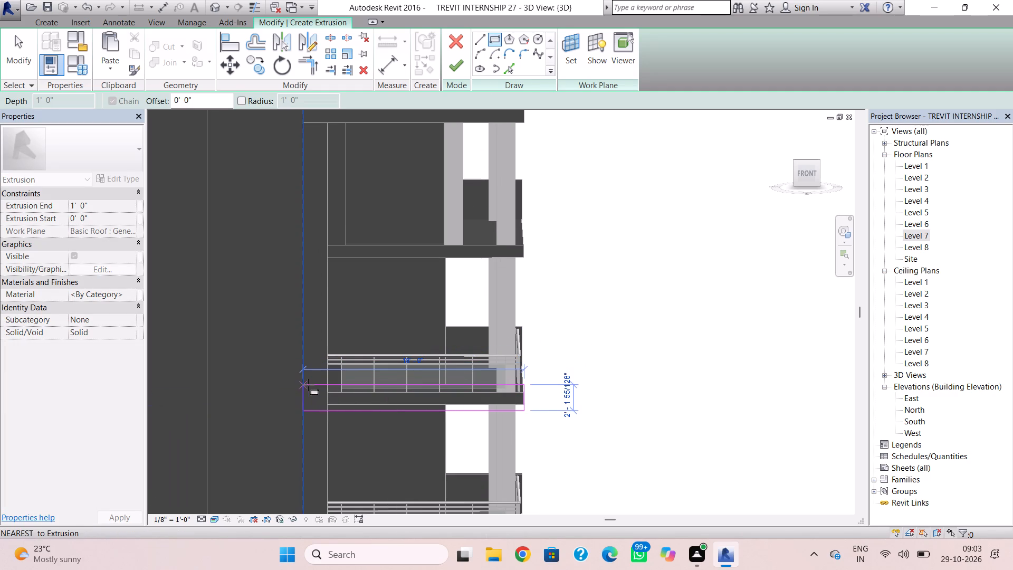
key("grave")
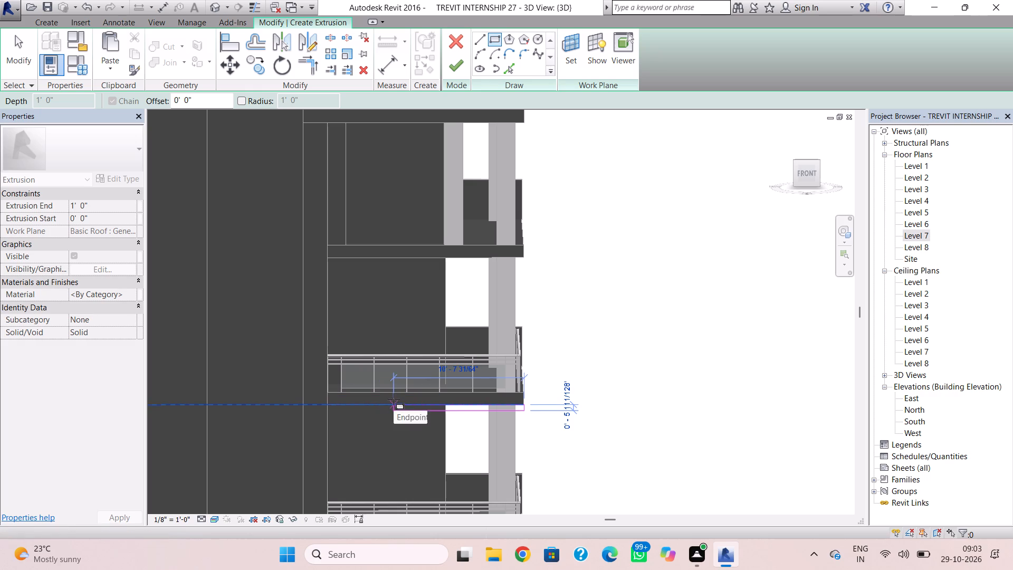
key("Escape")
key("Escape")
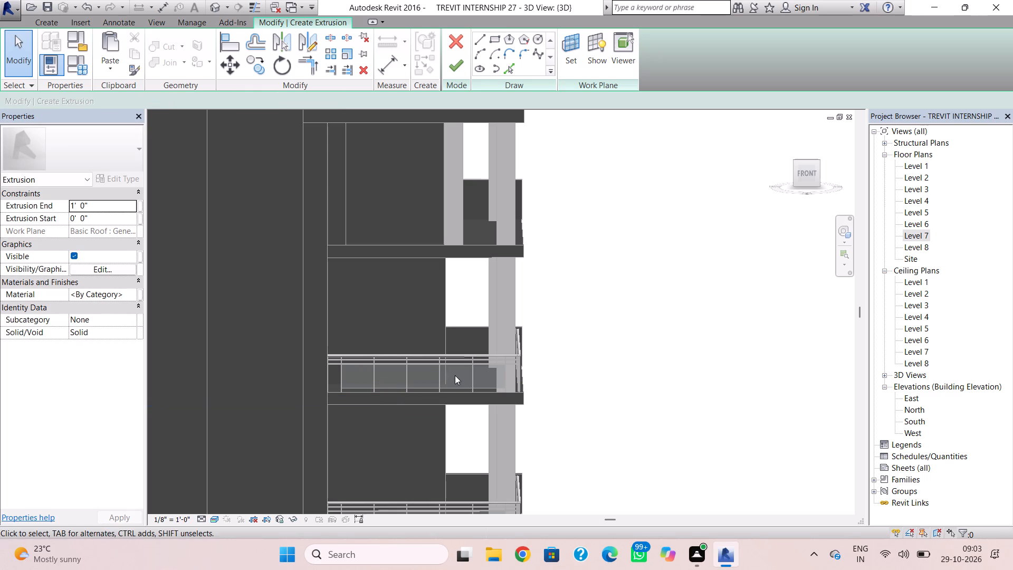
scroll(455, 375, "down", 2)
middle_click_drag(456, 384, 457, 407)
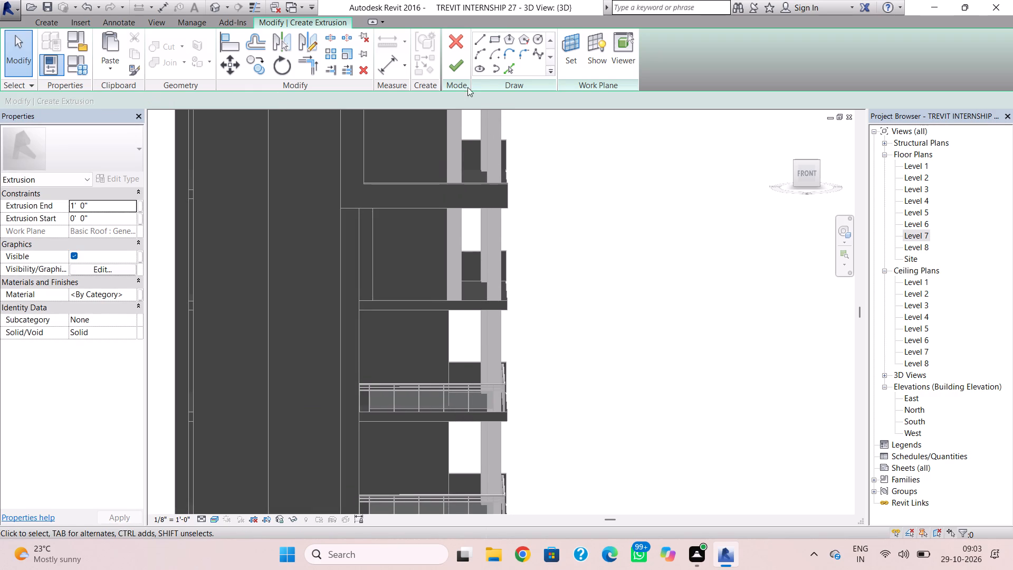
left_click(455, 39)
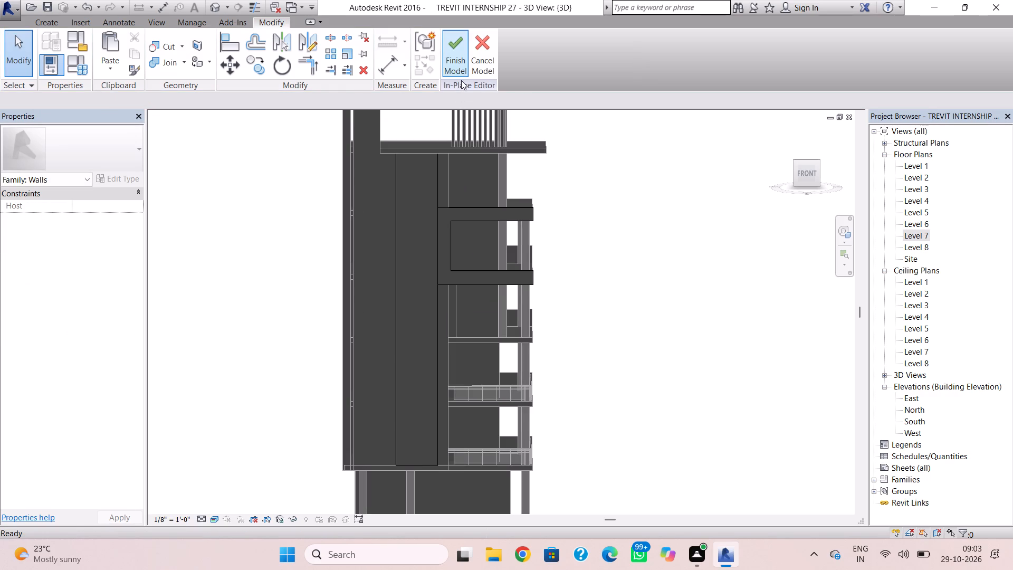
Finish the in-place wall model containing the tall facade strip and the C-shaped balcony frame, and select it.
left_click(459, 51)
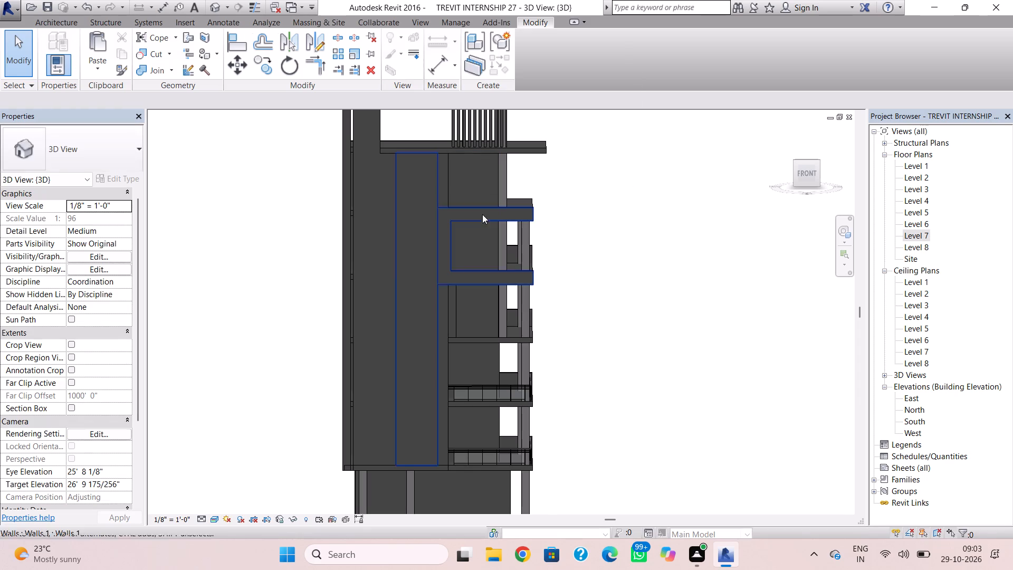
left_click(482, 272)
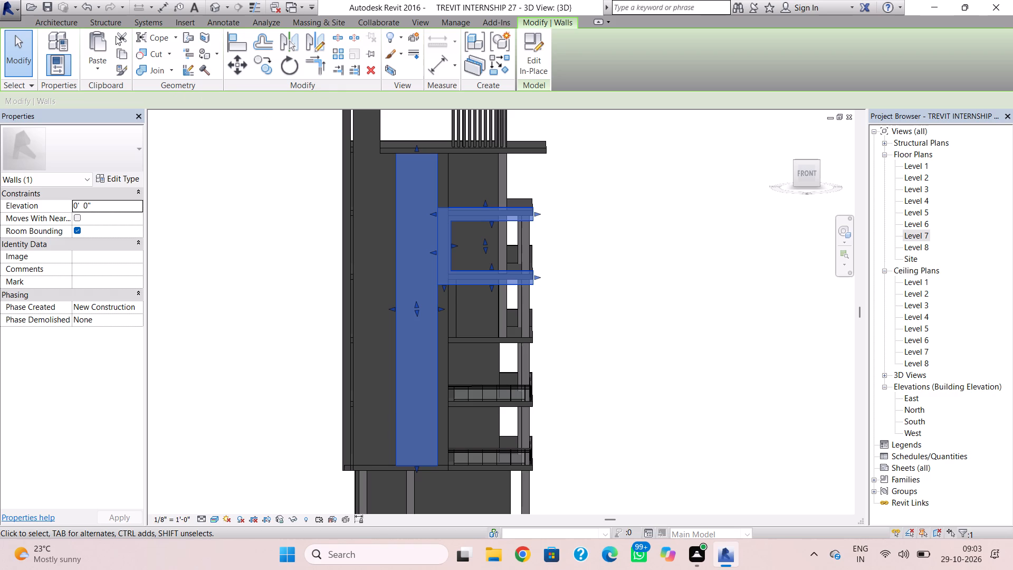
Start a new in-place model in the Walls category named Walls 2.
left_click(58, 19)
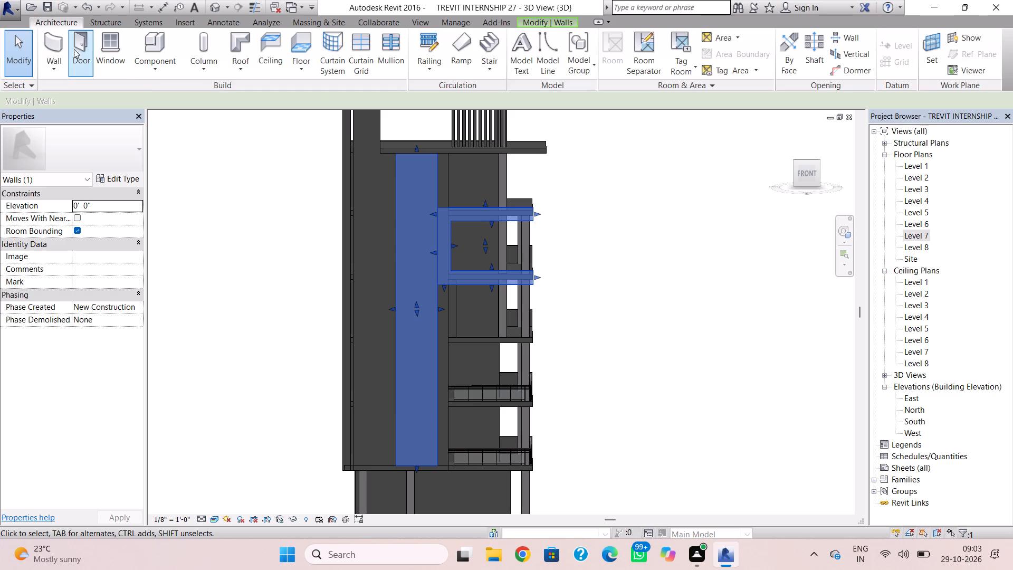
left_click(155, 70)
left_click(199, 127)
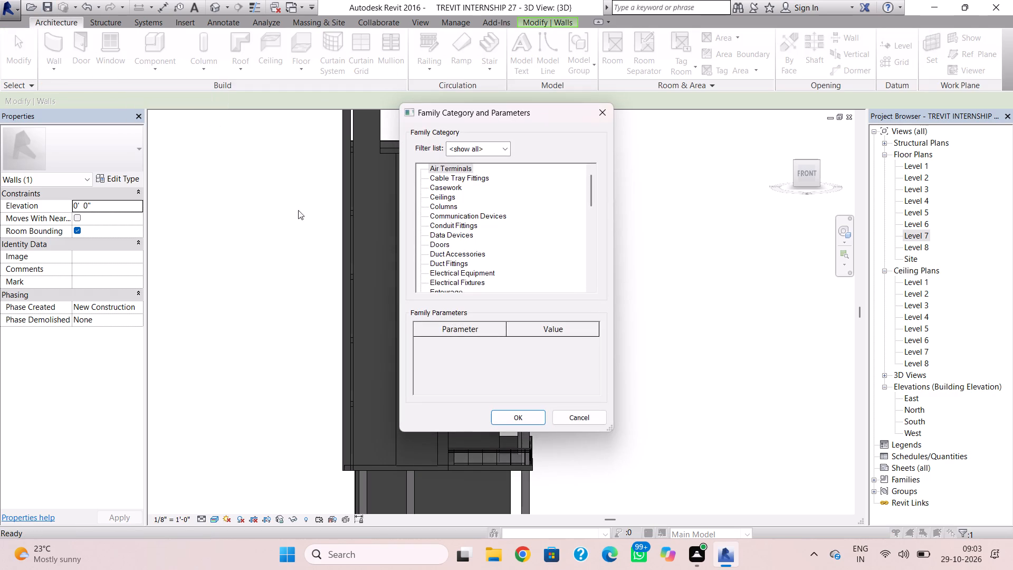
left_click_drag(592, 197, 605, 282)
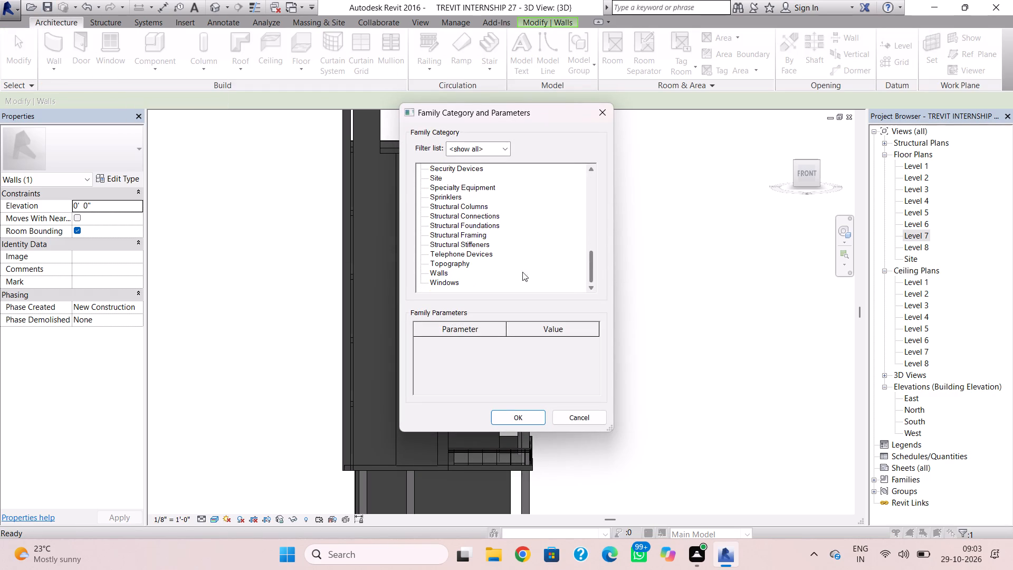
left_click(432, 271)
left_click(513, 414)
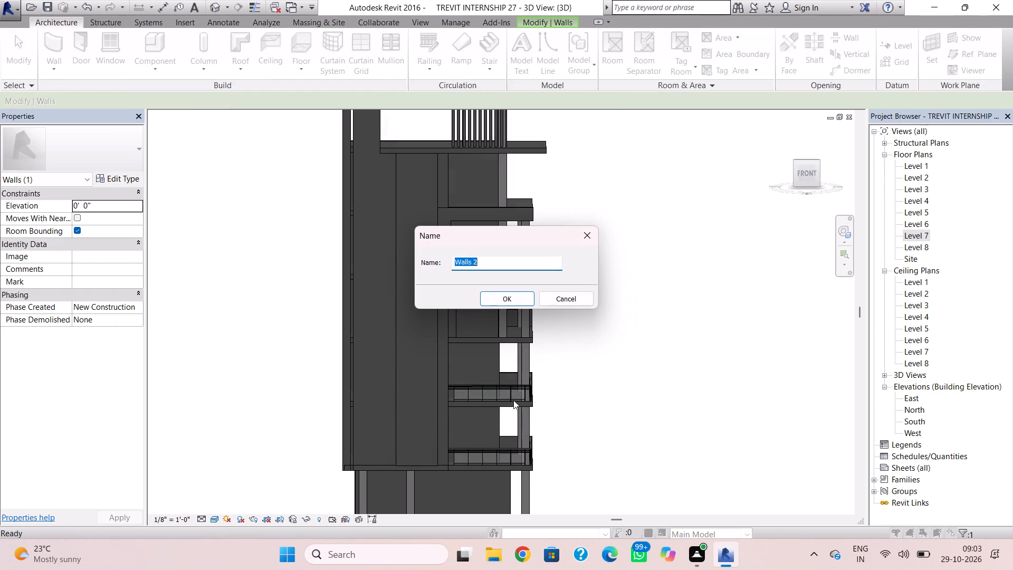
left_click(507, 302)
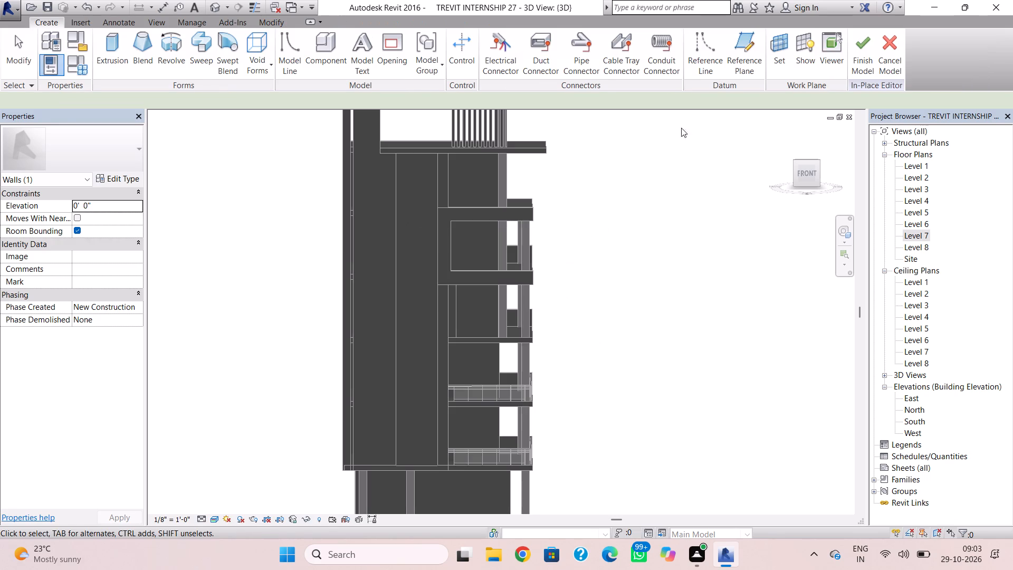
Set the work plane by picking the front face of the balcony slab below the existing C-shaped frame.
left_click(778, 49)
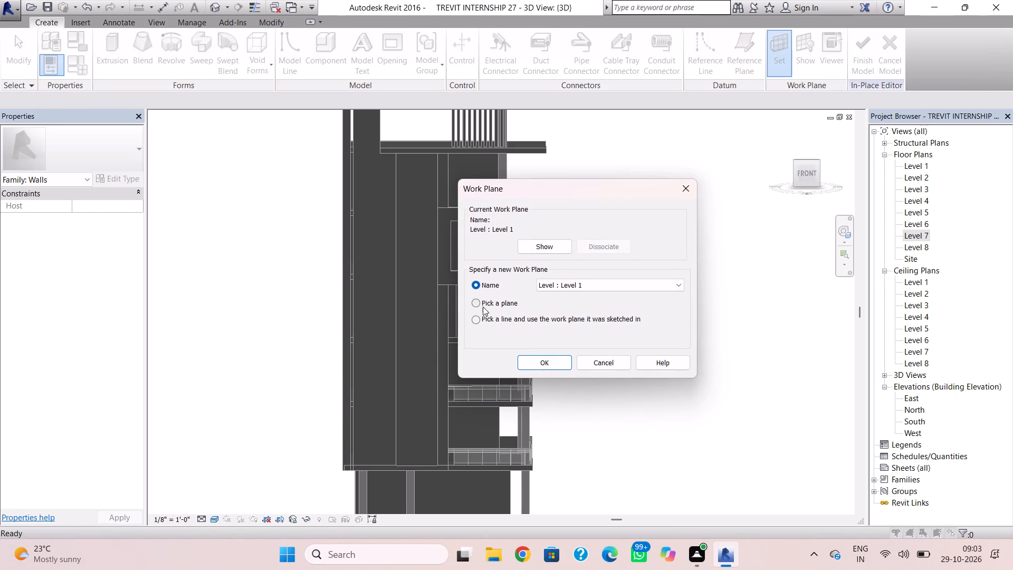
left_click(478, 302)
left_click(546, 357)
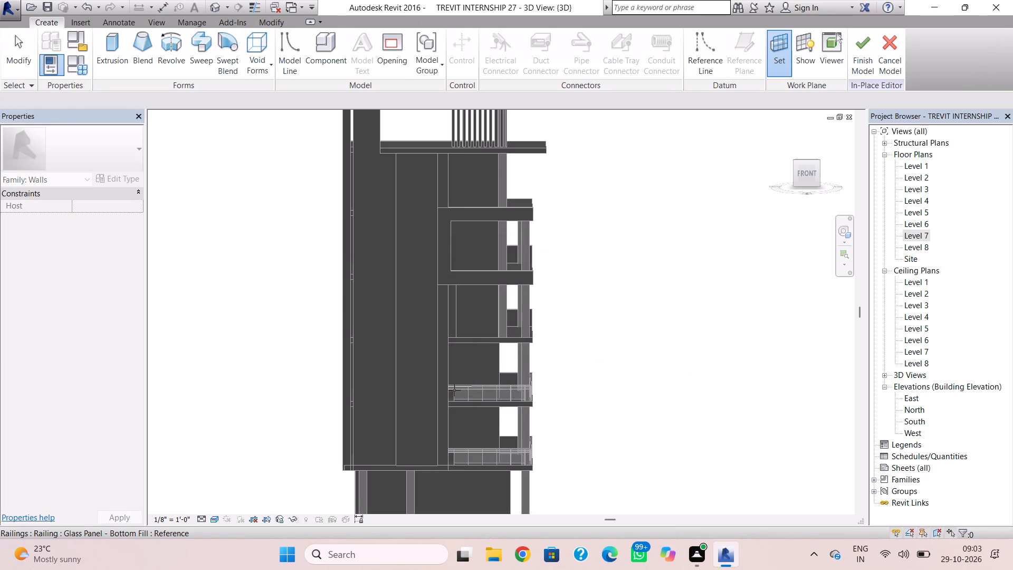
right_click_drag(453, 390, 451, 377, "shift")
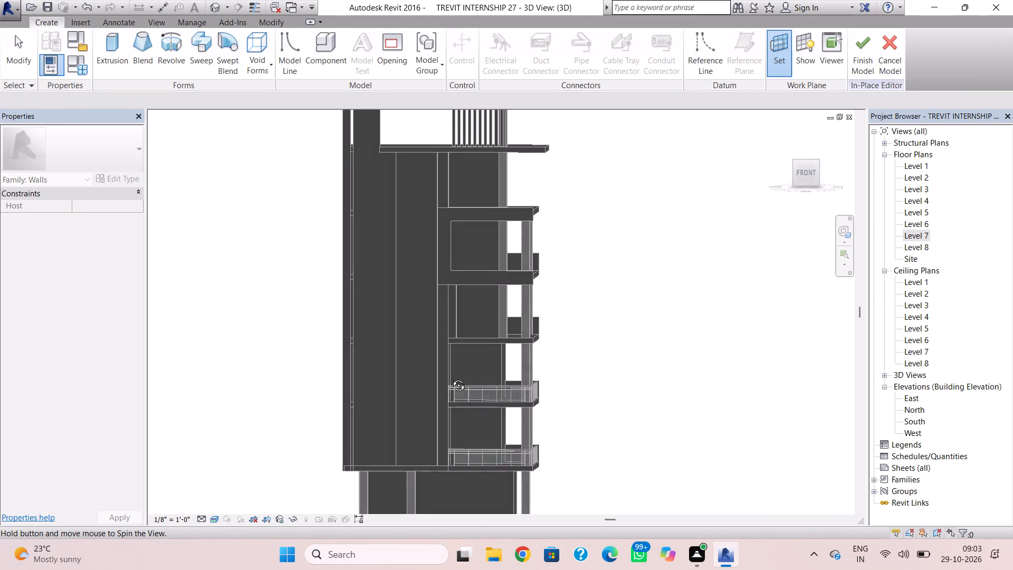
right_click_drag(451, 377, 505, 421, "shift")
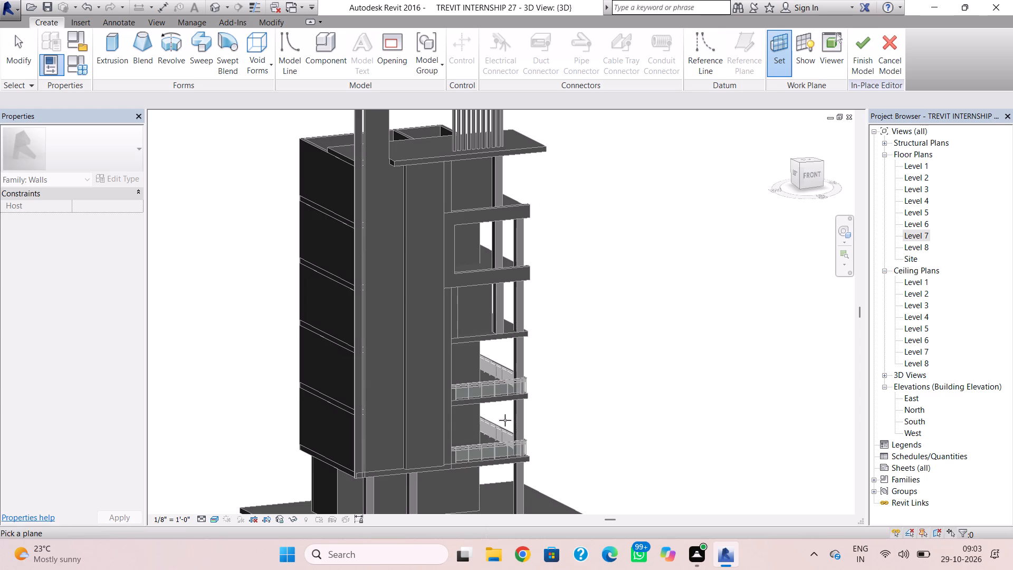
scroll(490, 334, "up", 4)
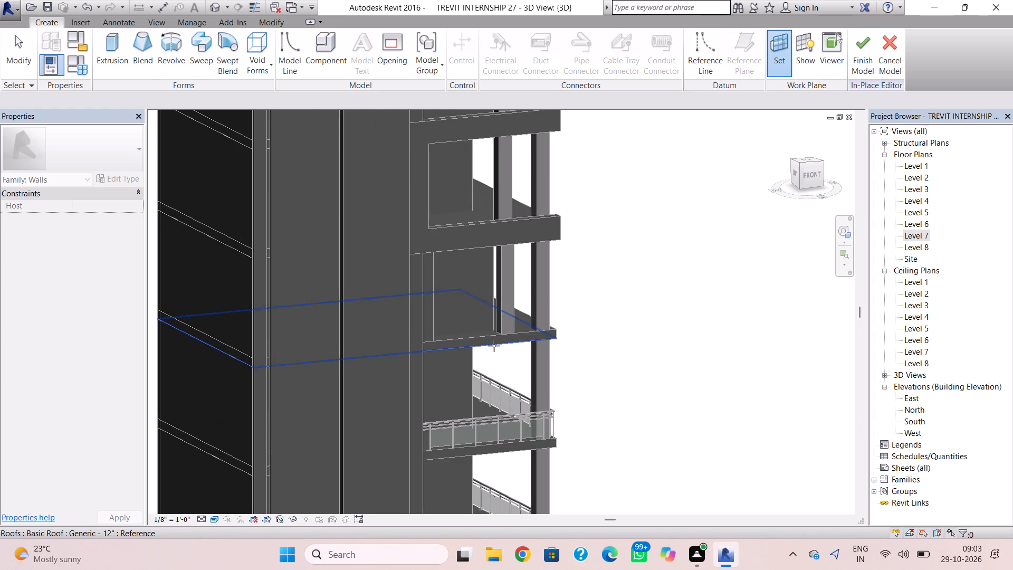
left_click(493, 341)
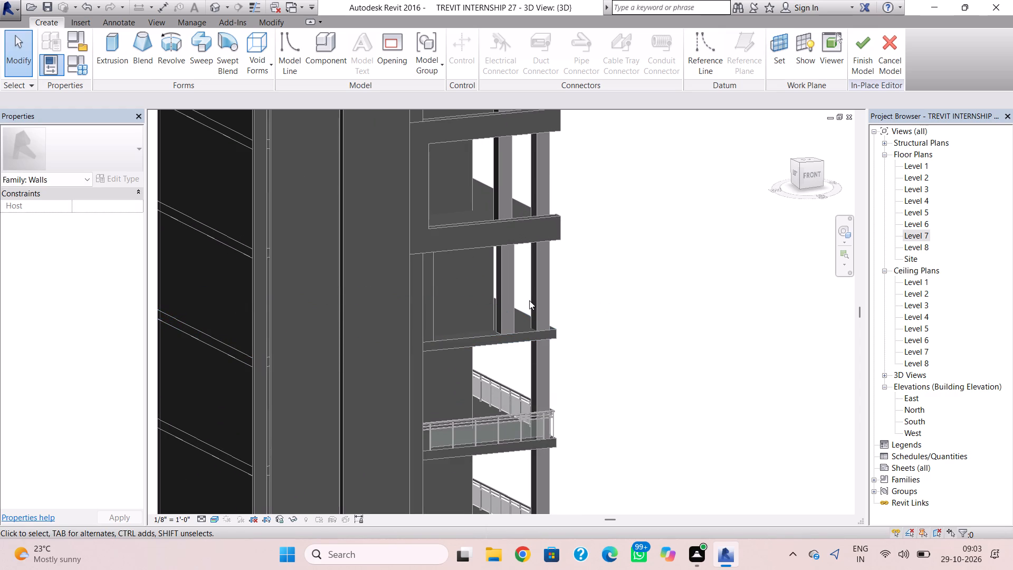
Start an extrusion and sketch an upper band rectangle about 2' 6" high around that balcony slab, ending at the tall facade strip.
right_click_drag(558, 294, 492, 233, "shift")
right_click_drag(577, 233, 595, 249, "shift")
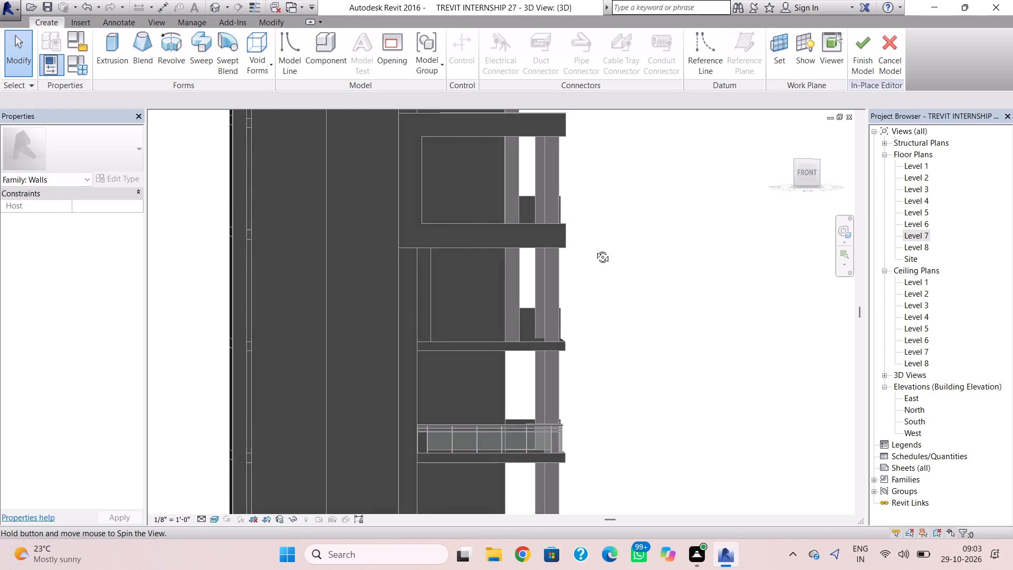
right_click_drag(595, 249, 591, 243, "shift")
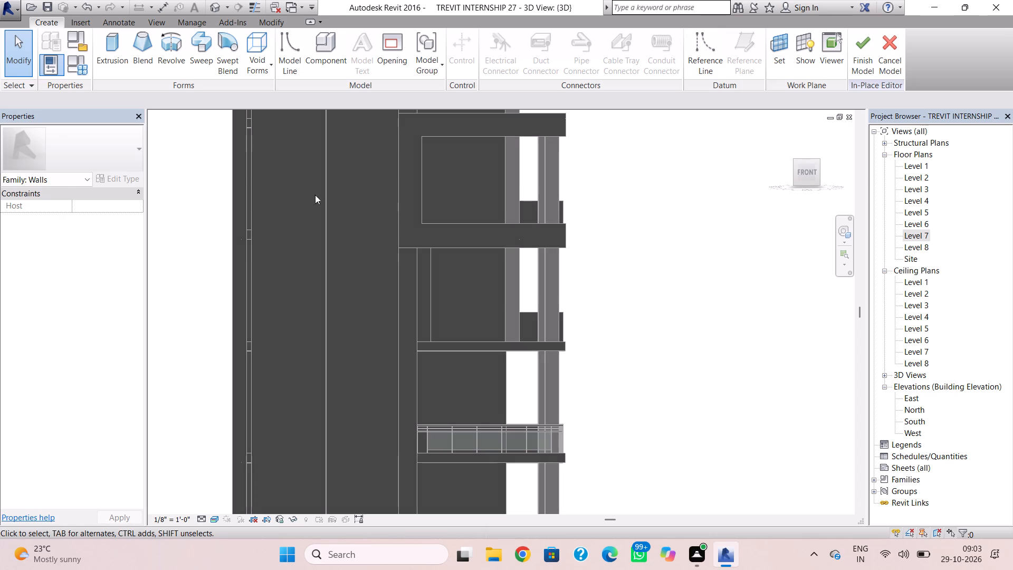
left_click(110, 45)
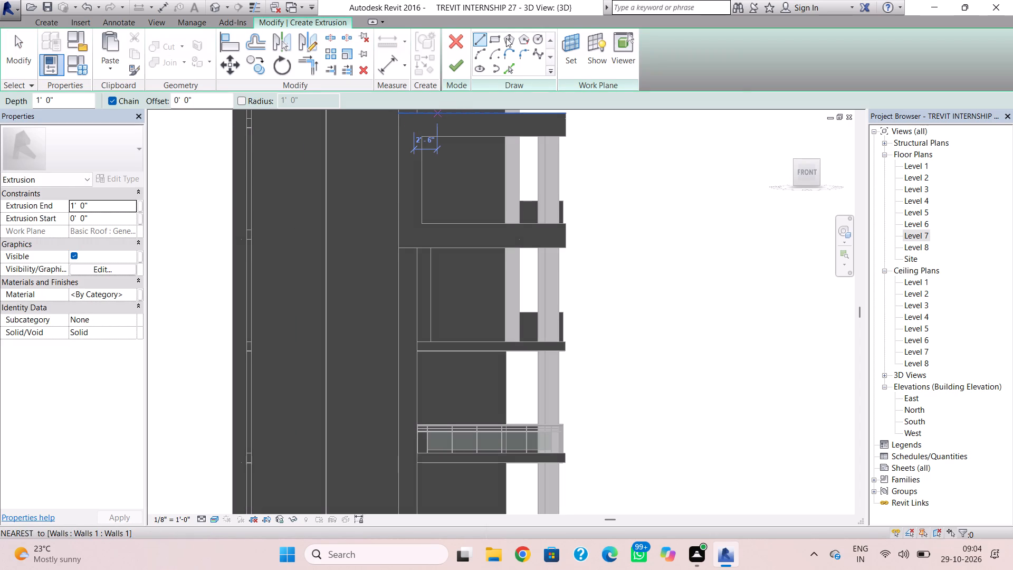
left_click(494, 39)
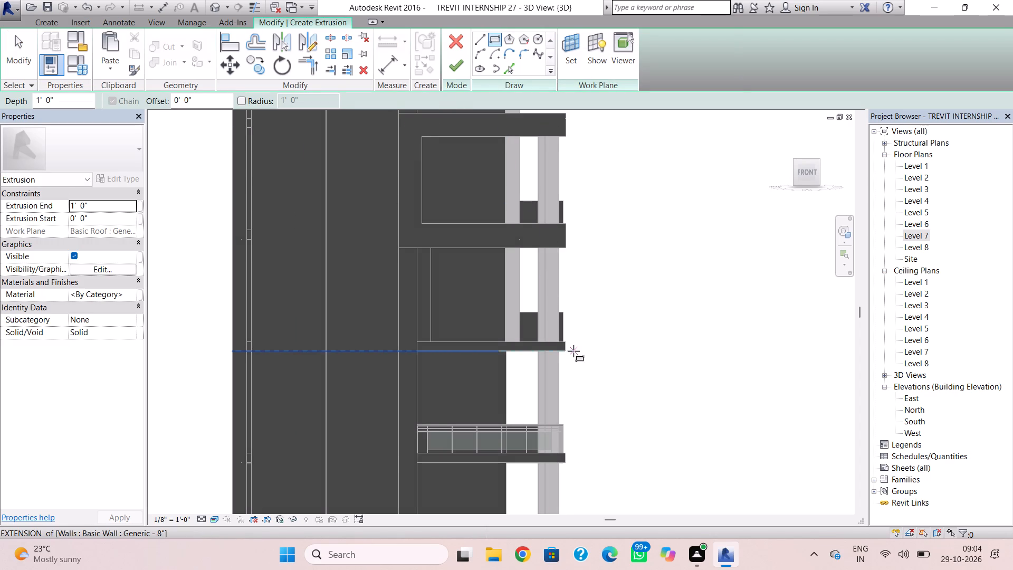
left_click(569, 358)
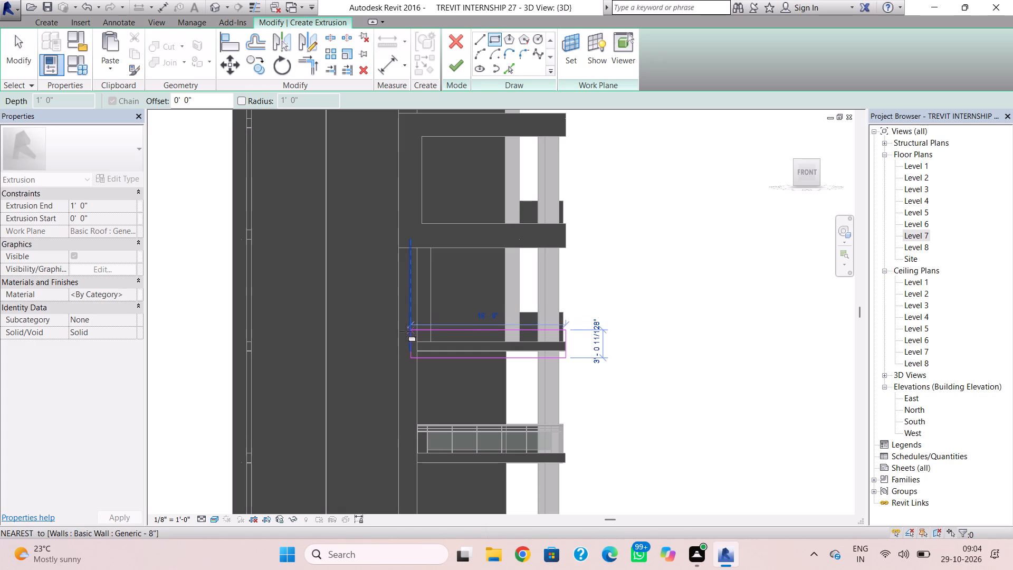
scroll(404, 335, "up", 1)
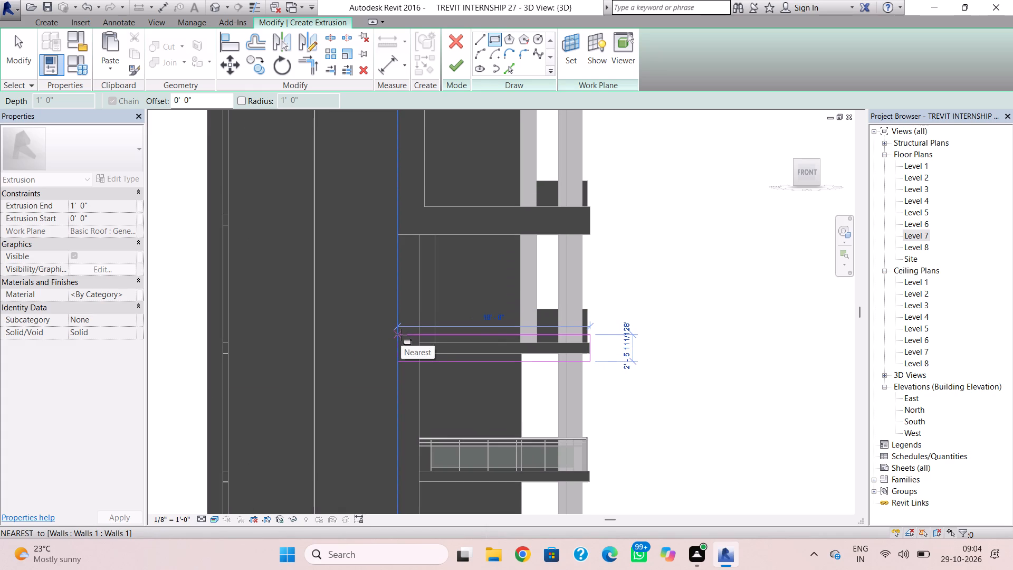
left_click(401, 335)
scroll(403, 382, "up", 3)
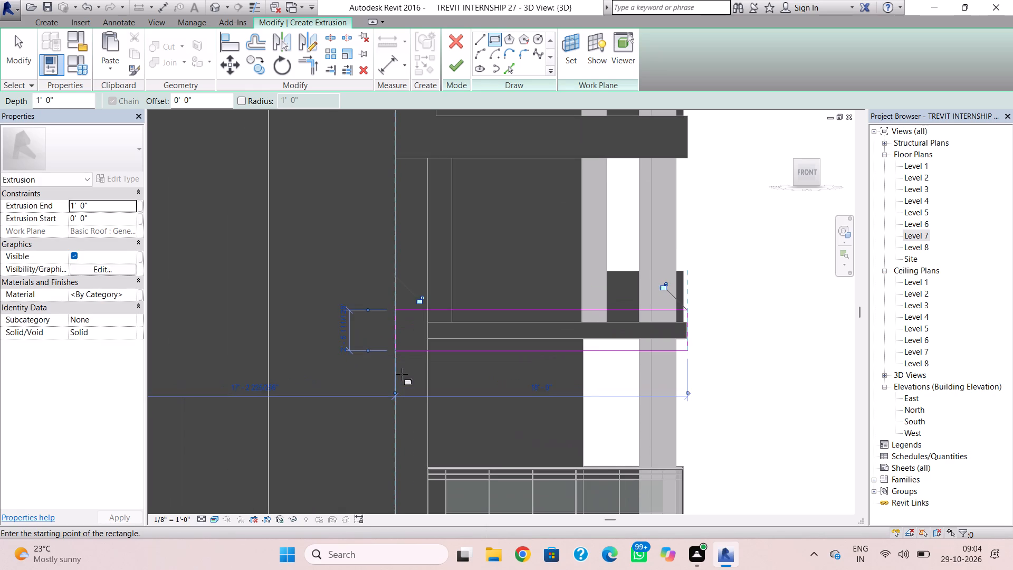
key("Escape")
Sketch a vertical rectangle about 11' 3" high beside the facade strip, from the upper band down to the underside of the next balcony slab.
left_click(398, 352)
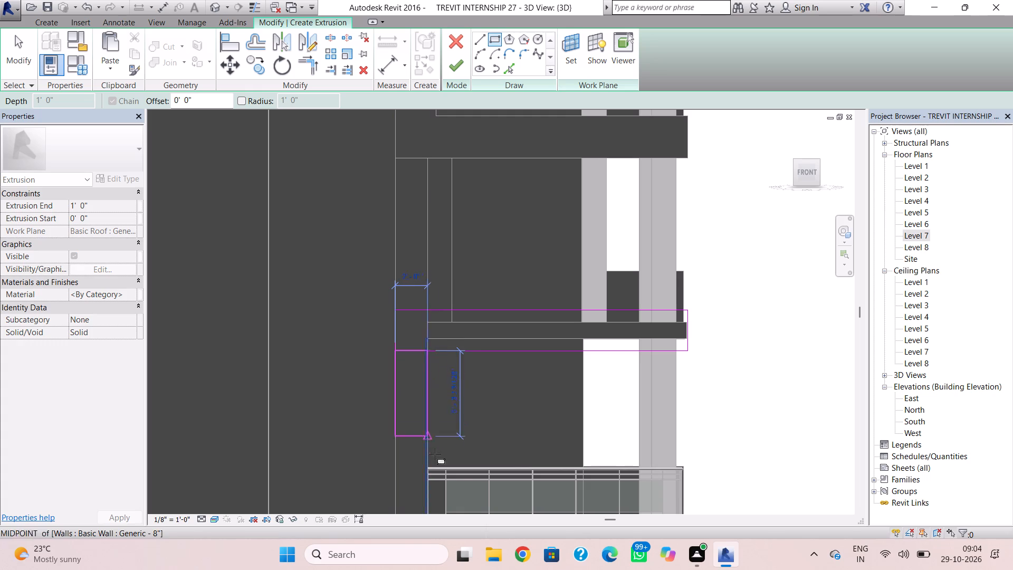
middle_click_drag(442, 485, 425, 305)
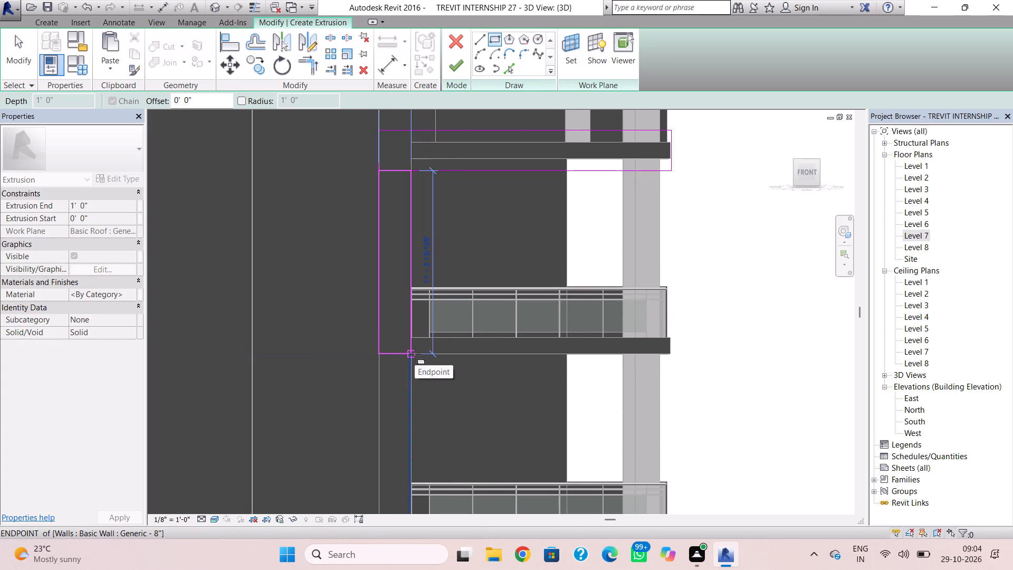
left_click(415, 354)
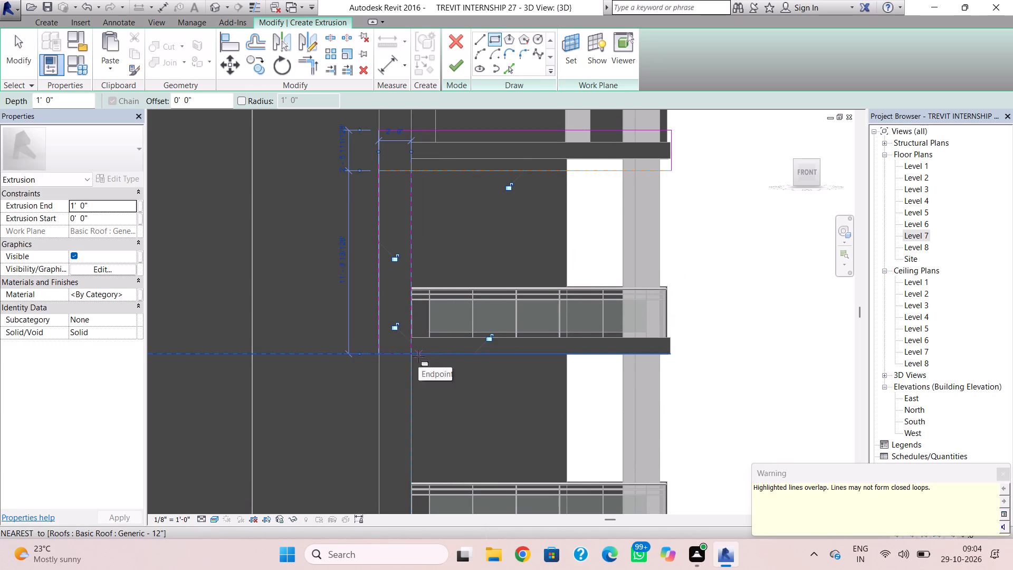
Sketch a lower band rectangle 16' 0" wide and about 2' 1" high along the lower balcony slab, starting at the vertical rectangle.
left_click(416, 356)
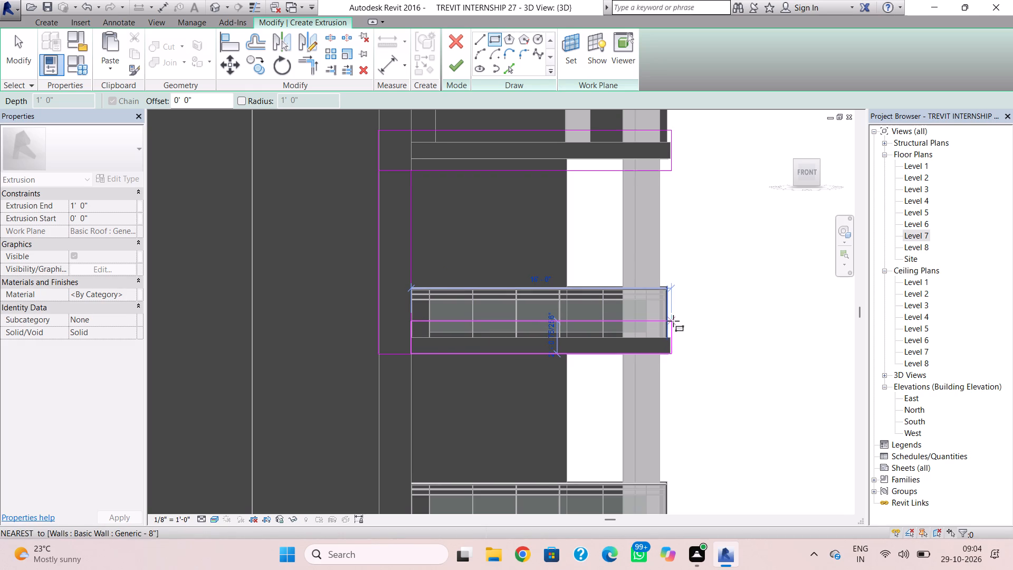
scroll(671, 318, "up", 7)
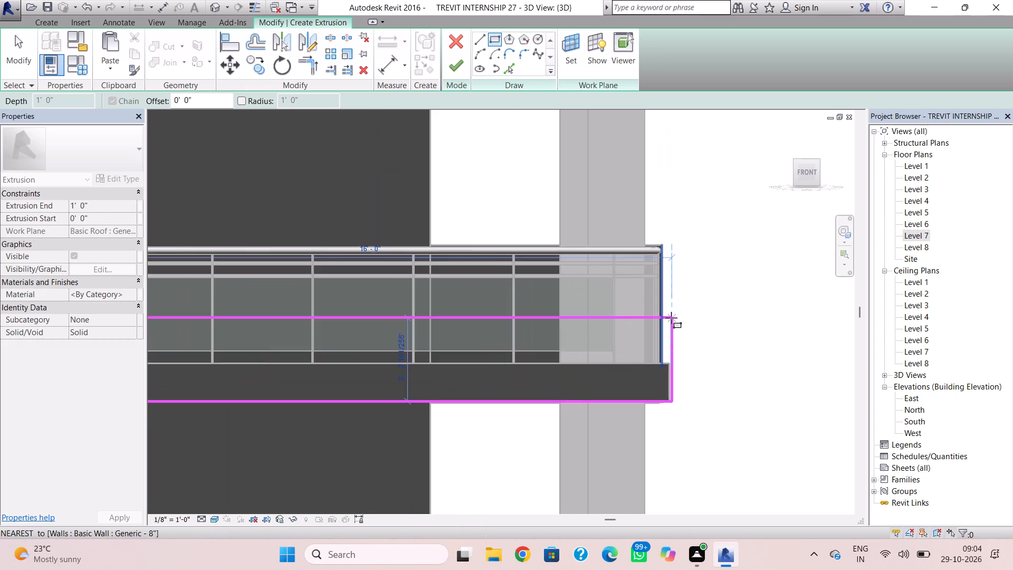
scroll(668, 319, "down", 7)
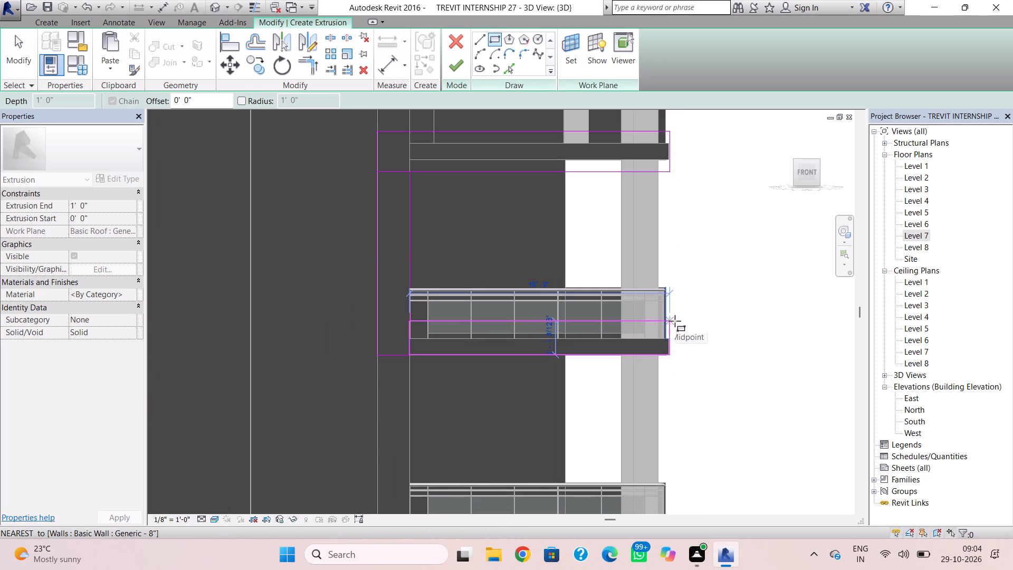
left_click(675, 321)
key("Escape")
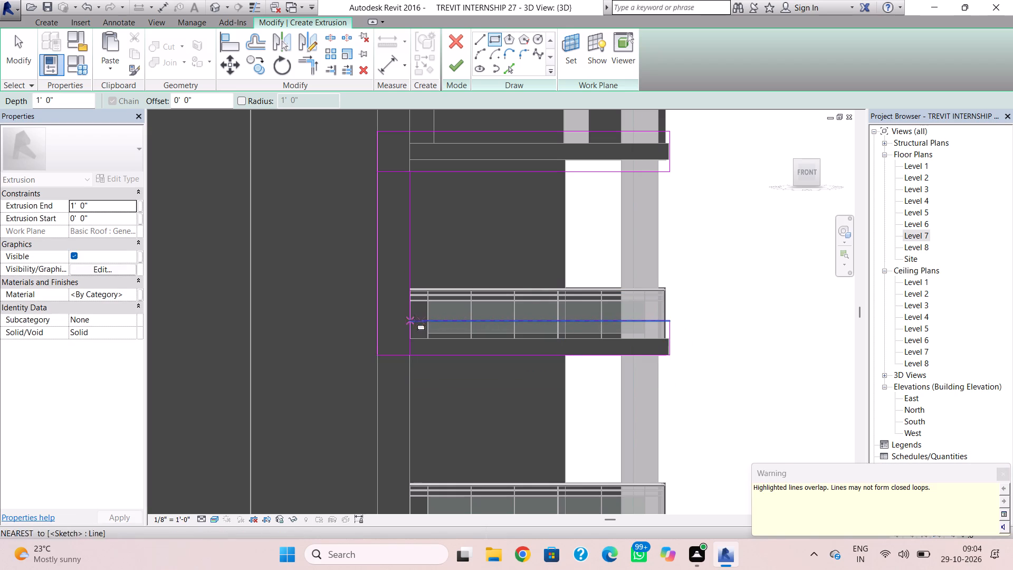
key("Escape")
Delete the overlapping vertical segment at the lower band and shorten the frame's inner vertical line to the band's top line.
left_click(408, 333)
key("Delete")
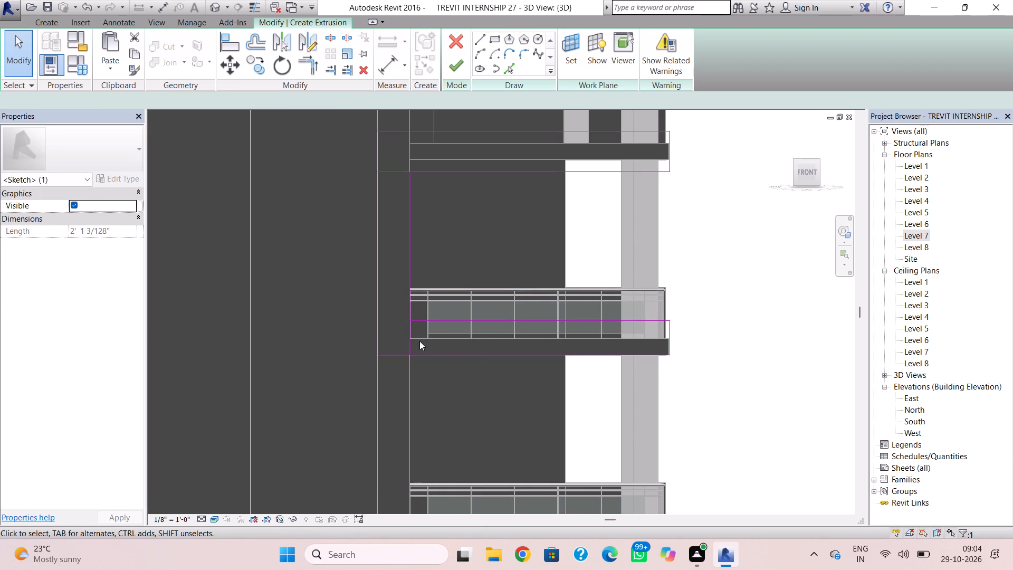
left_click(407, 341)
scroll(413, 346, "up", 3)
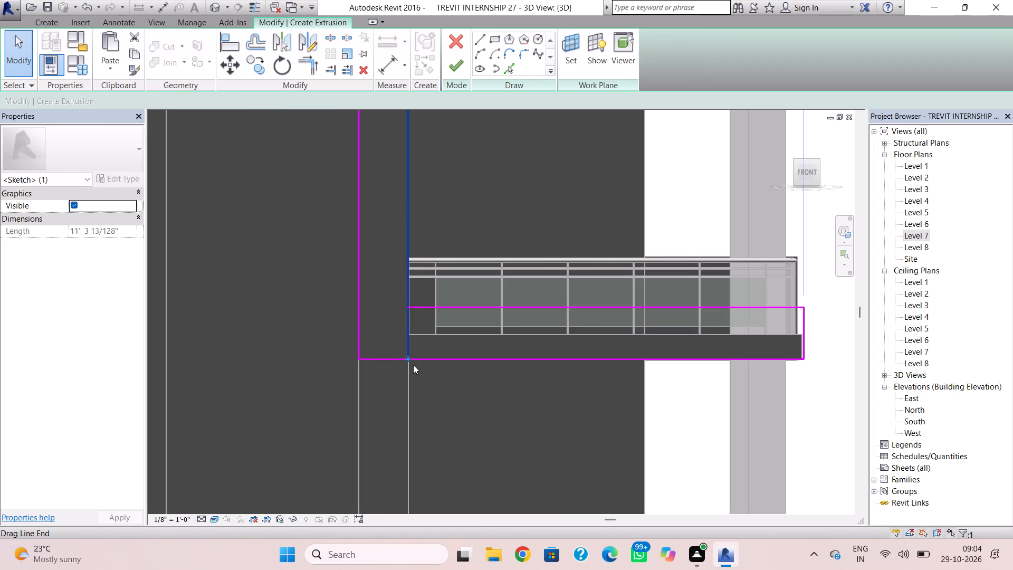
left_click_drag(406, 356, 405, 309)
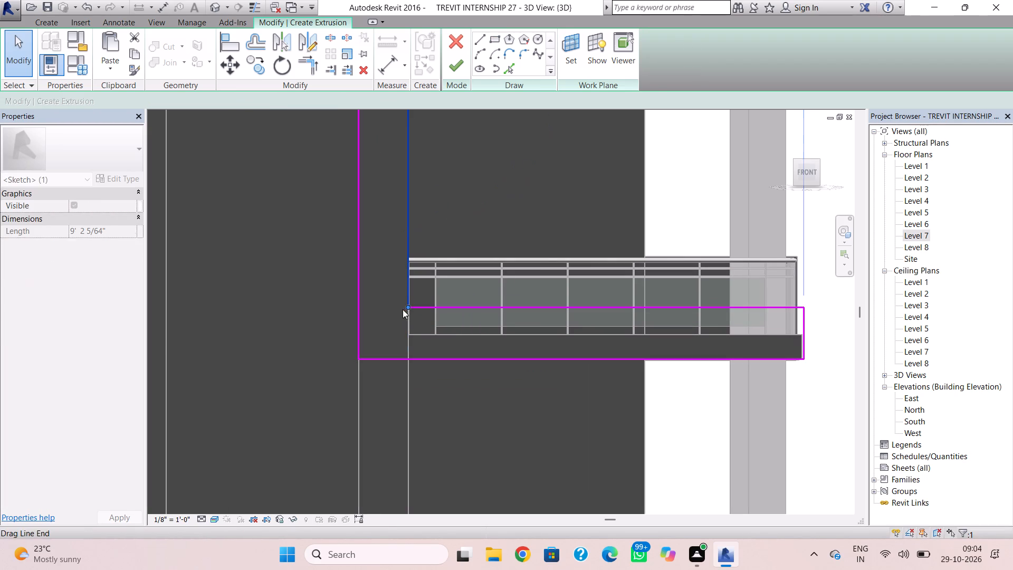
left_click(388, 306)
Delete the overlapping short line under the upper band and shorten the band's bottom line to the frame's inner vertical line.
middle_click_drag(396, 340, 396, 410)
scroll(397, 392, "down", 1)
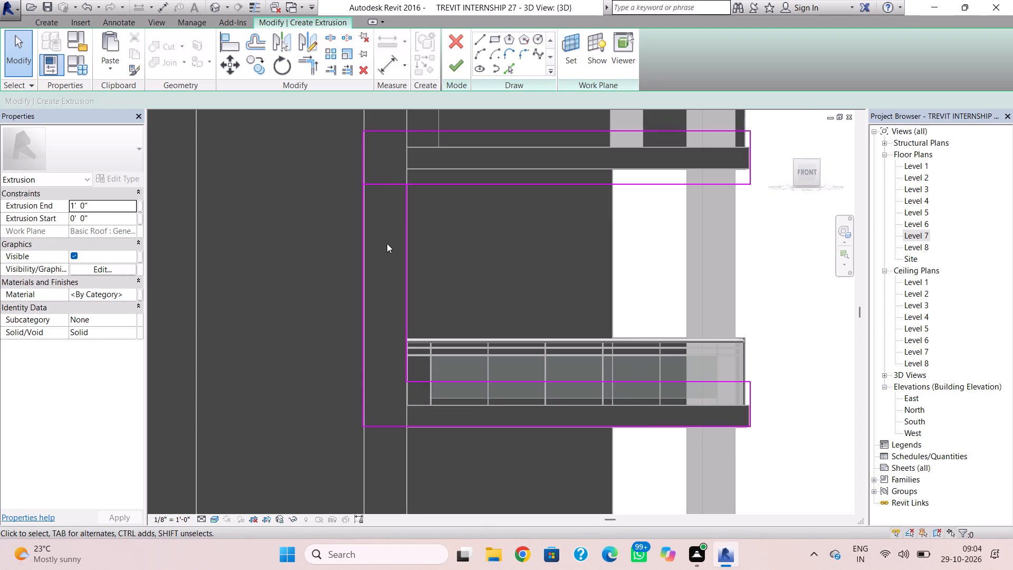
left_click(385, 186)
key("Delete")
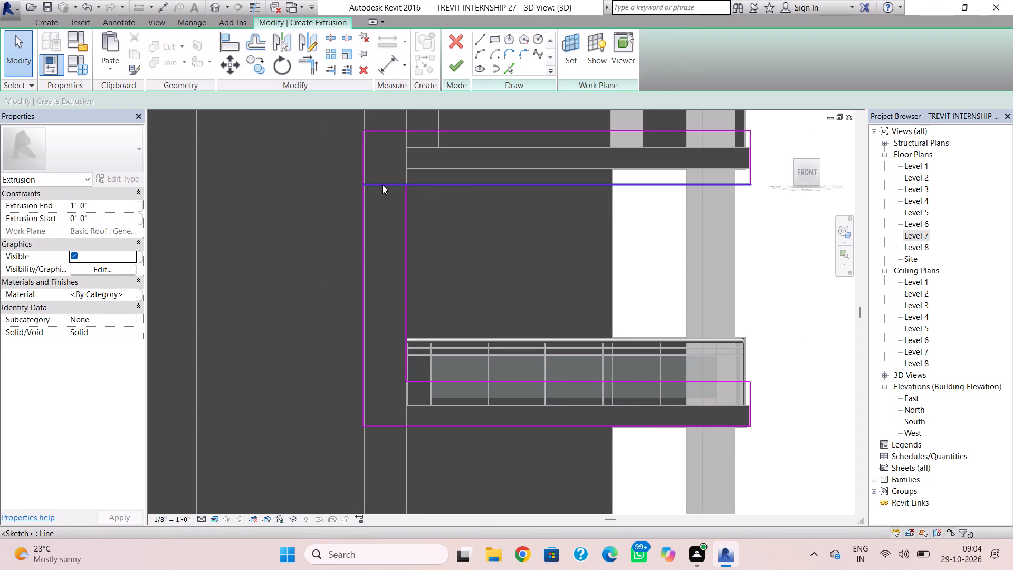
left_click(382, 185)
left_click_drag(364, 184, 398, 181)
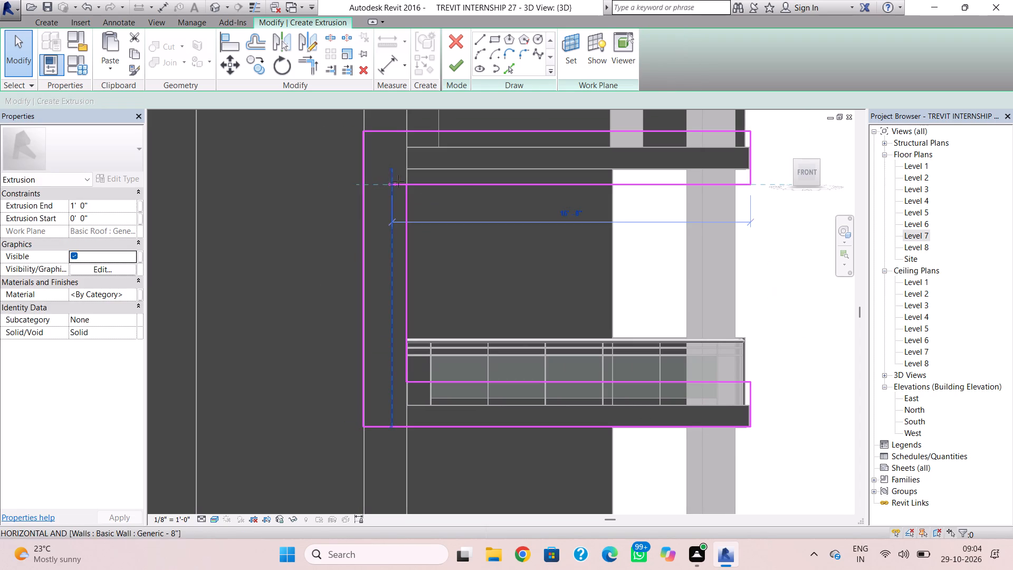
left_click_drag(398, 181, 404, 181)
left_click(390, 169)
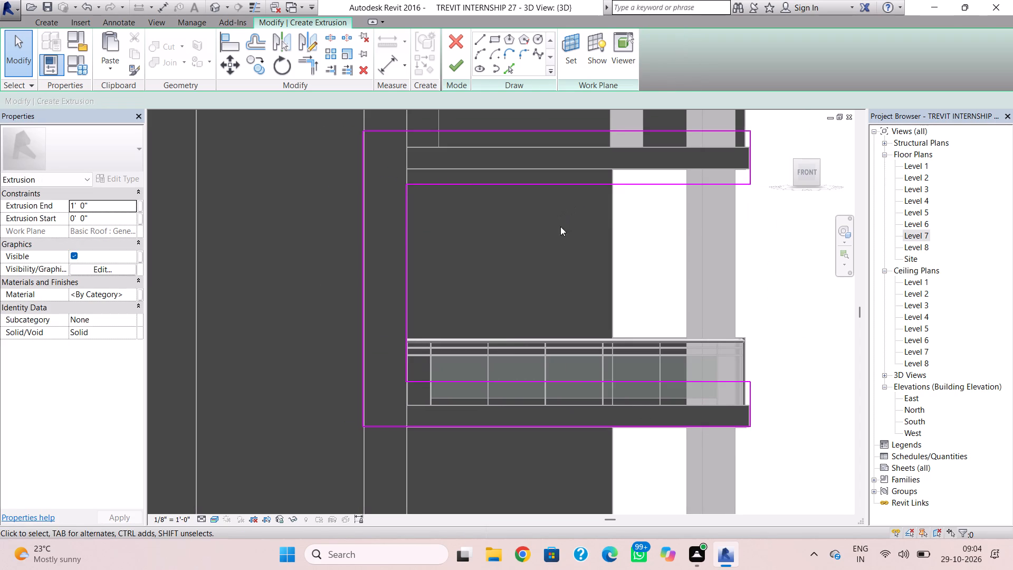
Nudge the lower band's top line up to make the band about 2' 3" high and finish the C-shaped extrusion at 1' 0" depth.
left_click(581, 382)
key("Up")
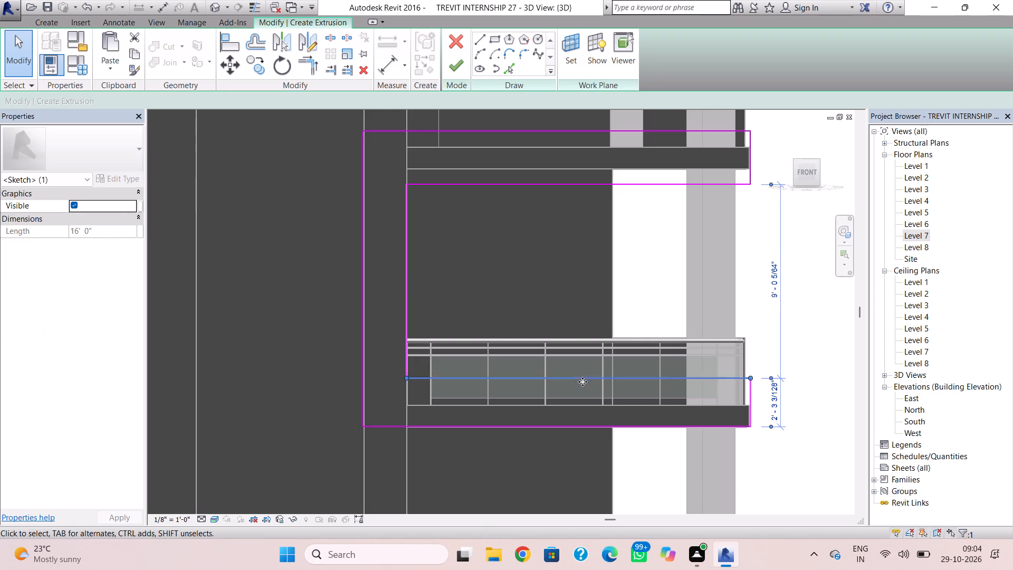
left_click(452, 73)
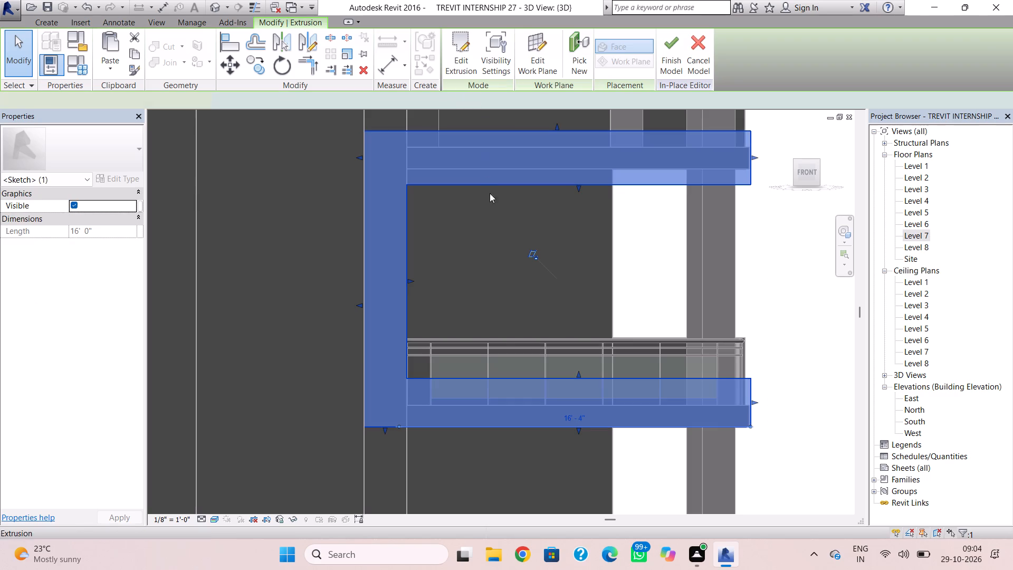
key("Escape")
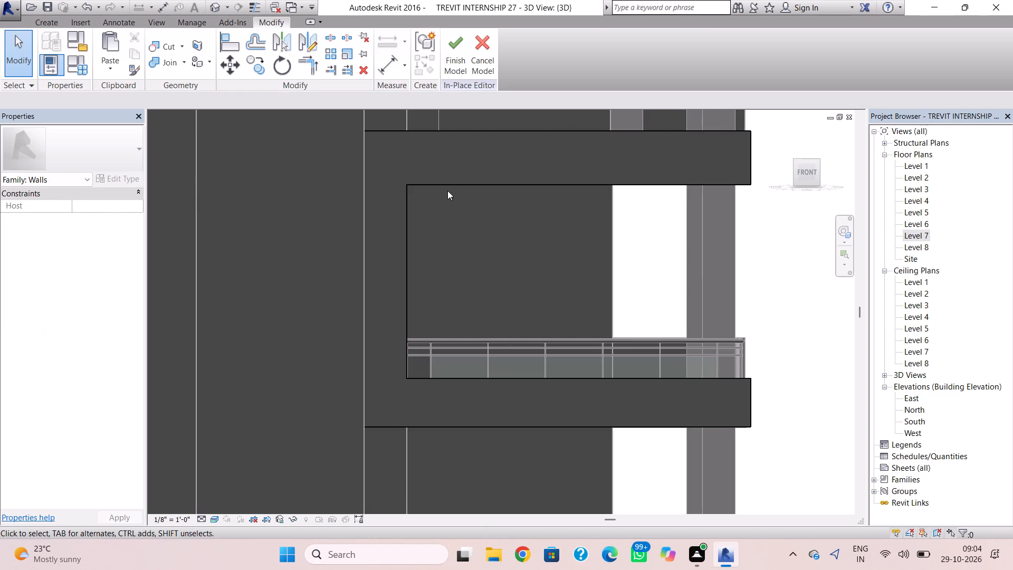
Finish the in-place model containing the C-shaped balcony frame.
right_click_drag(453, 211, 471, 224, "shift")
right_click_drag(480, 233, 457, 272, "shift")
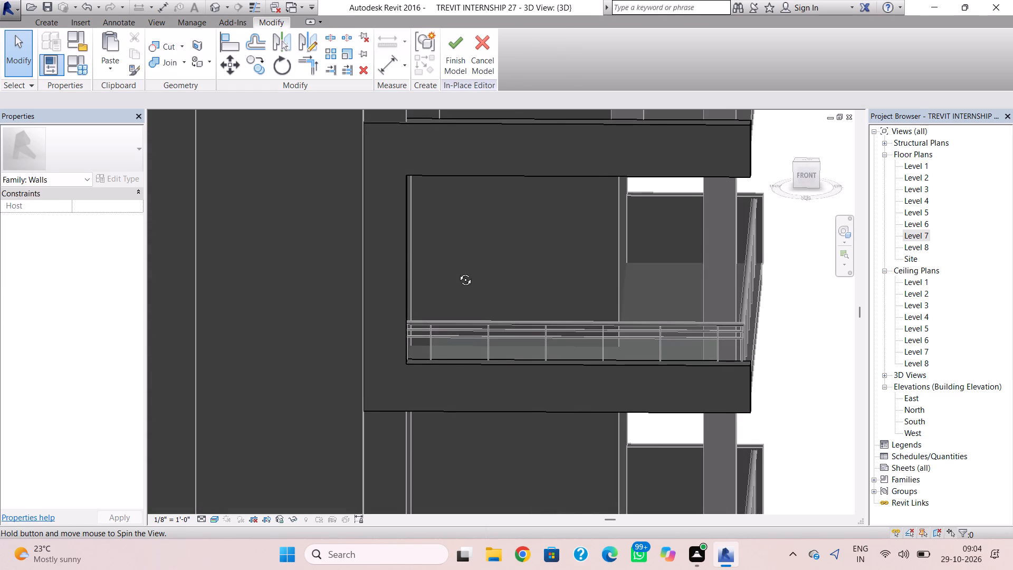
right_click_drag(457, 272, 463, 288, "shift")
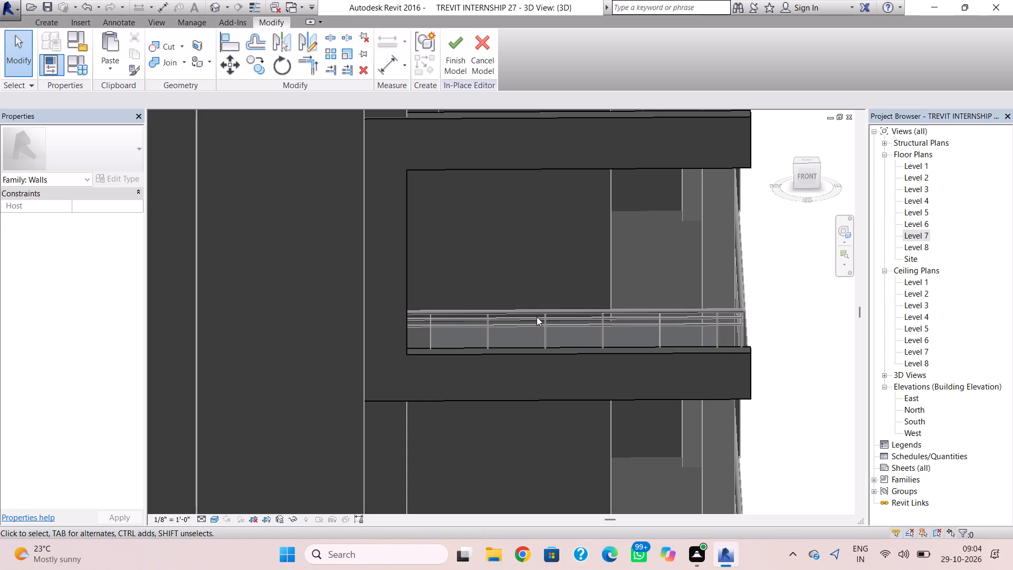
left_click(537, 317)
left_click(460, 58)
Start a new in-place model in the Walls category for the building's right side, keeping the default name.
scroll(616, 277, "down", 2)
middle_click_drag(616, 277, 592, 198)
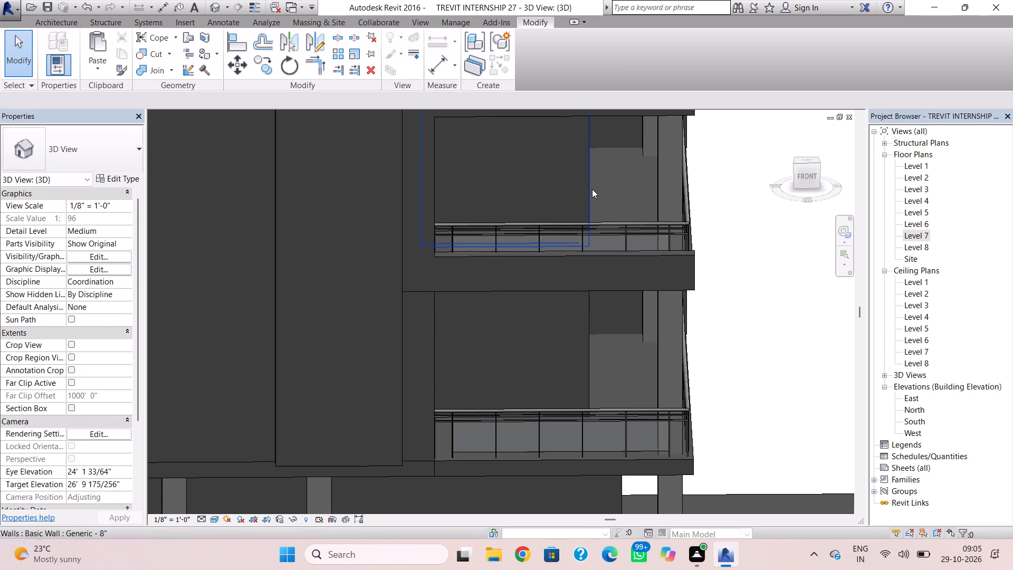
right_click_drag(735, 231, 532, 176, "shift")
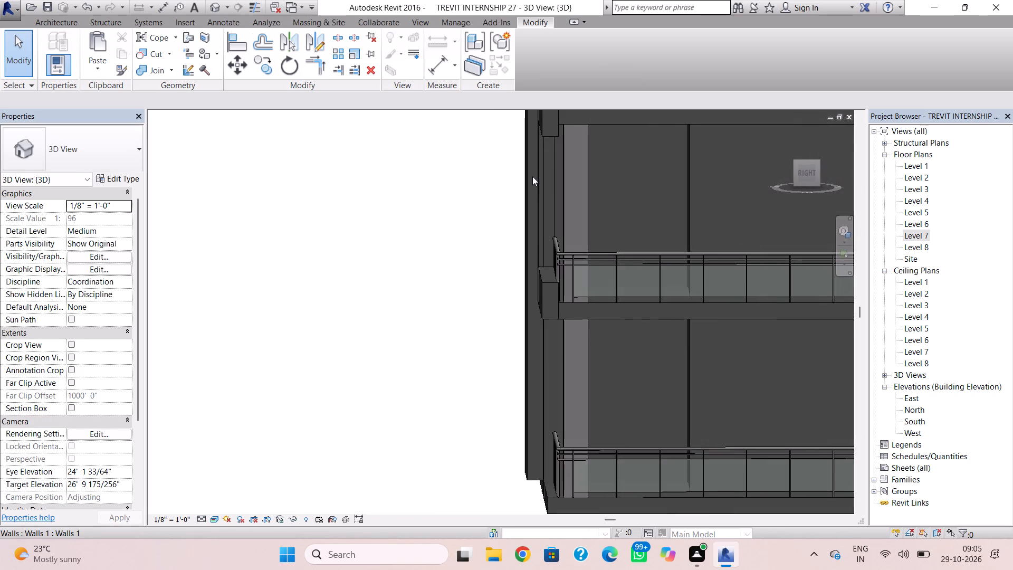
scroll(538, 197, "down", 5)
middle_click_drag(621, 249, 574, 366)
scroll(574, 367, "down", 1)
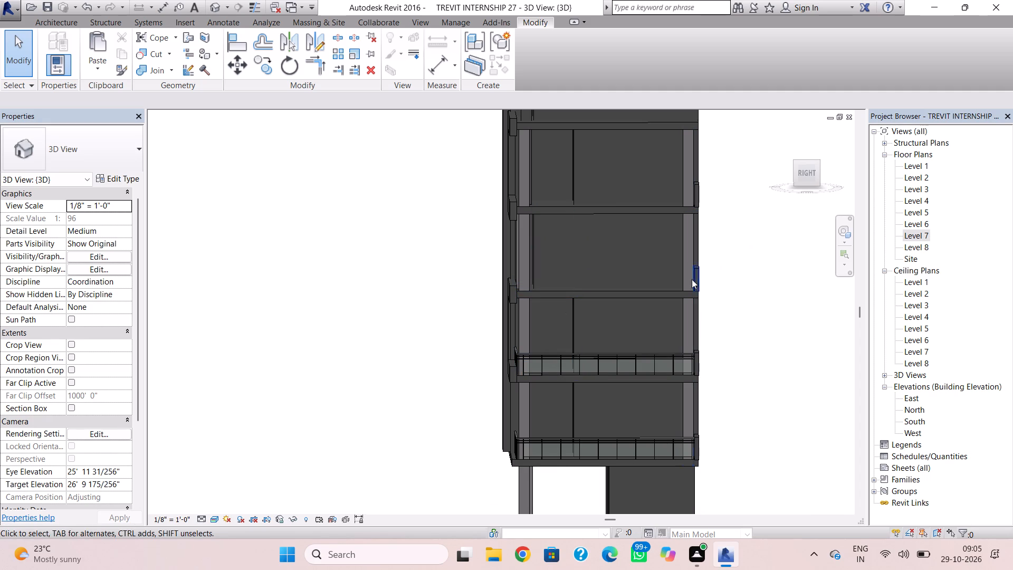
left_click(54, 24)
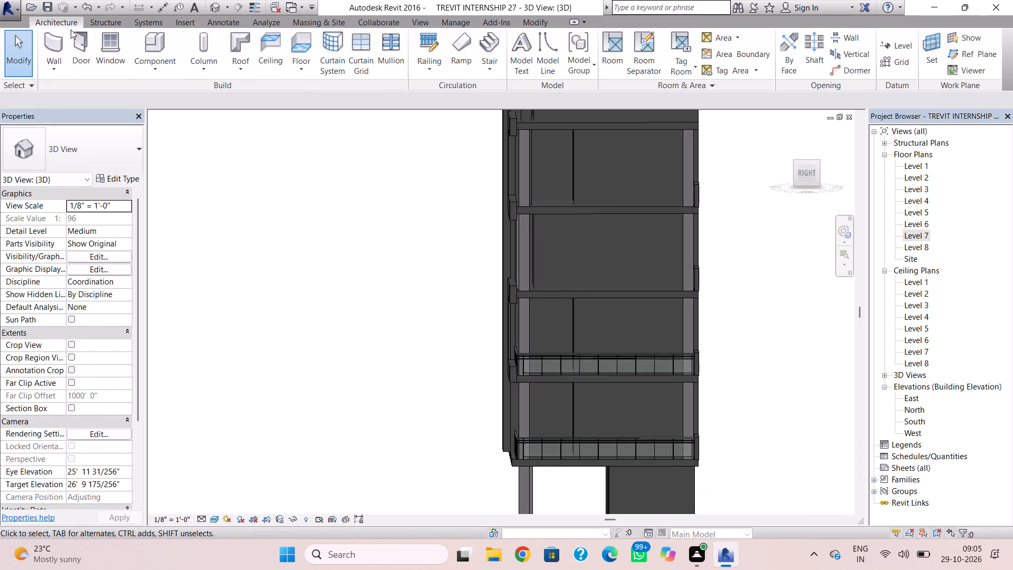
left_click(157, 61)
left_click(196, 119)
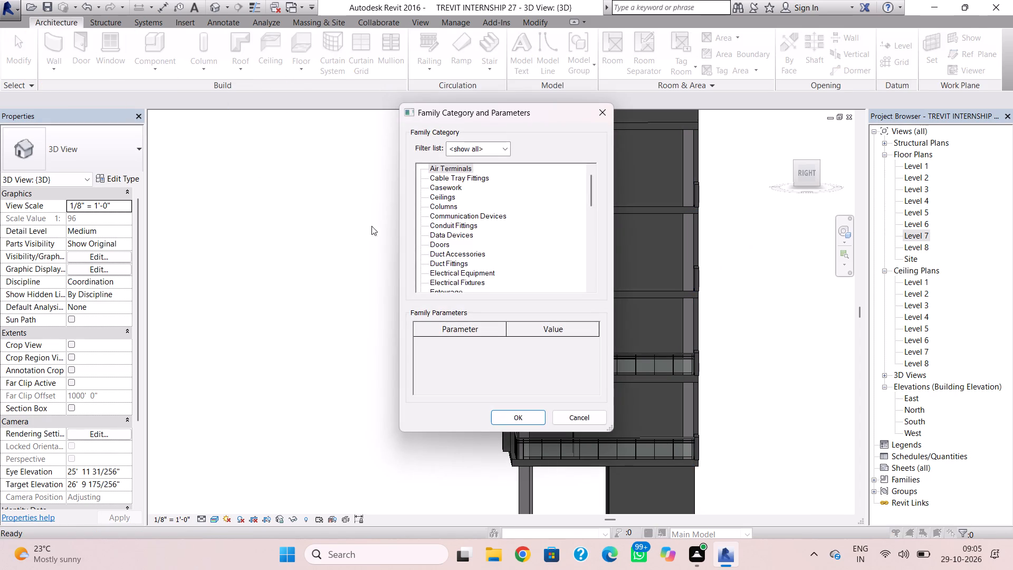
left_click_drag(589, 202, 582, 292)
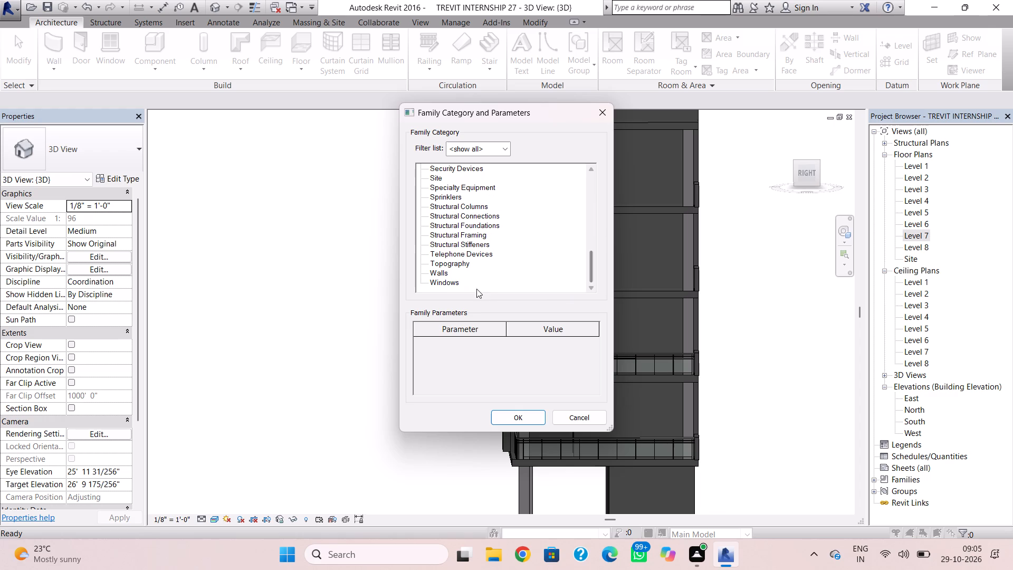
left_click(443, 273)
left_click(513, 412)
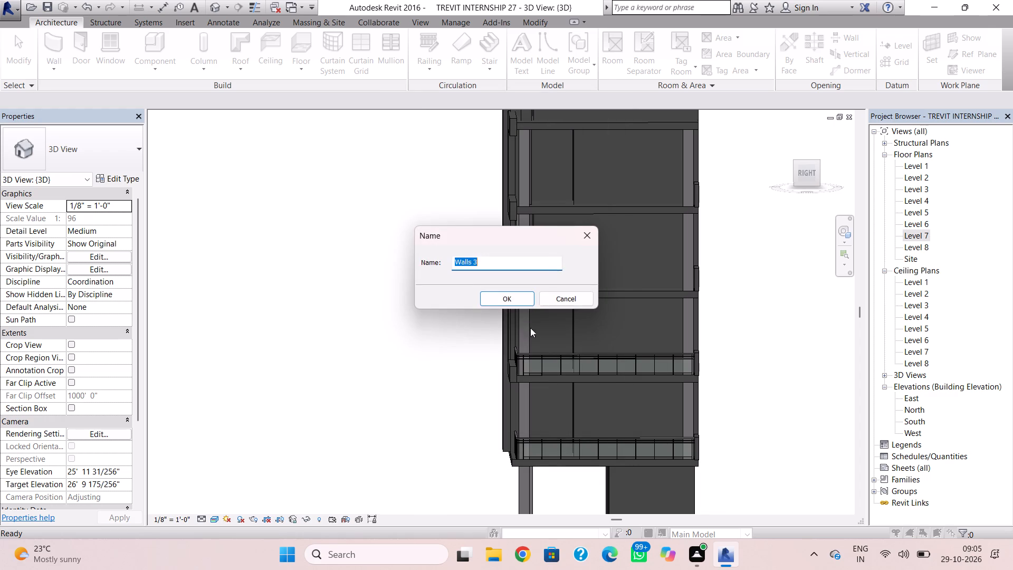
left_click(504, 301)
Using the second slab edge above the upper railed balcony as work plane, extrude a full-length band about 2' 5" high and 1' 0" deep.
scroll(660, 300, "up", 3)
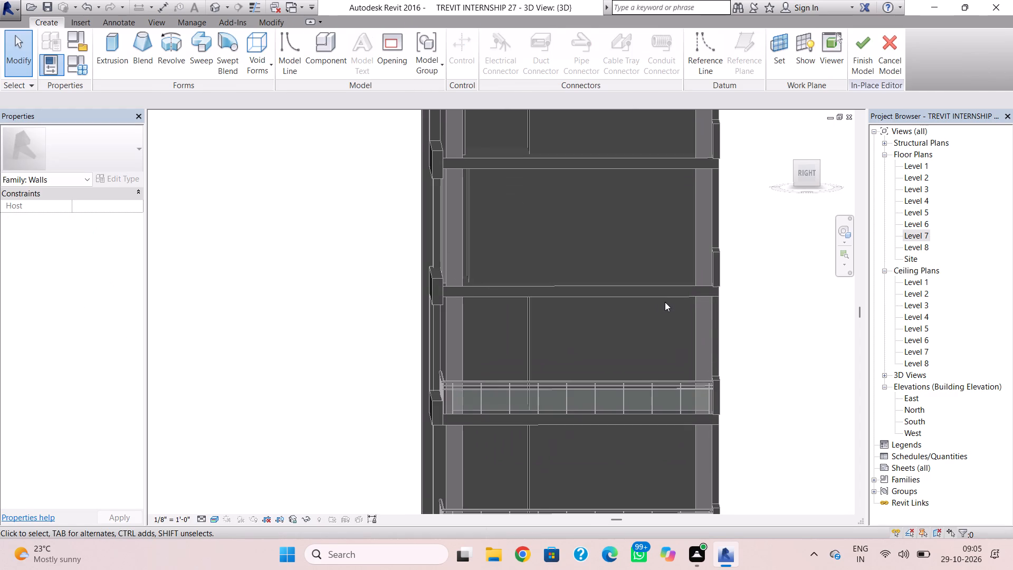
left_click(808, 172)
right_click_drag(760, 313, 759, 298, "shift")
left_click(785, 46)
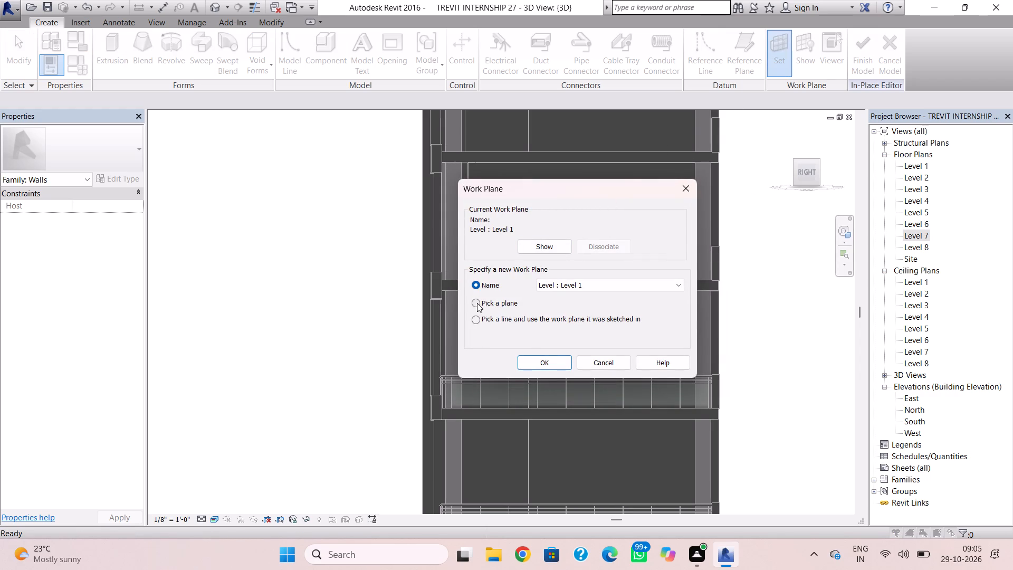
left_click(477, 303)
left_click(536, 359)
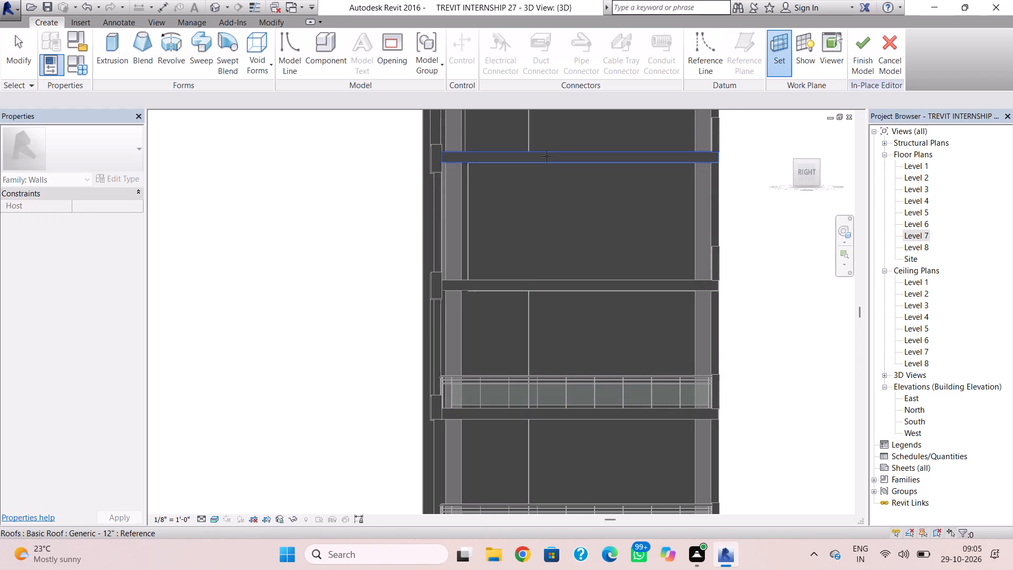
left_click(547, 156)
left_click(118, 46)
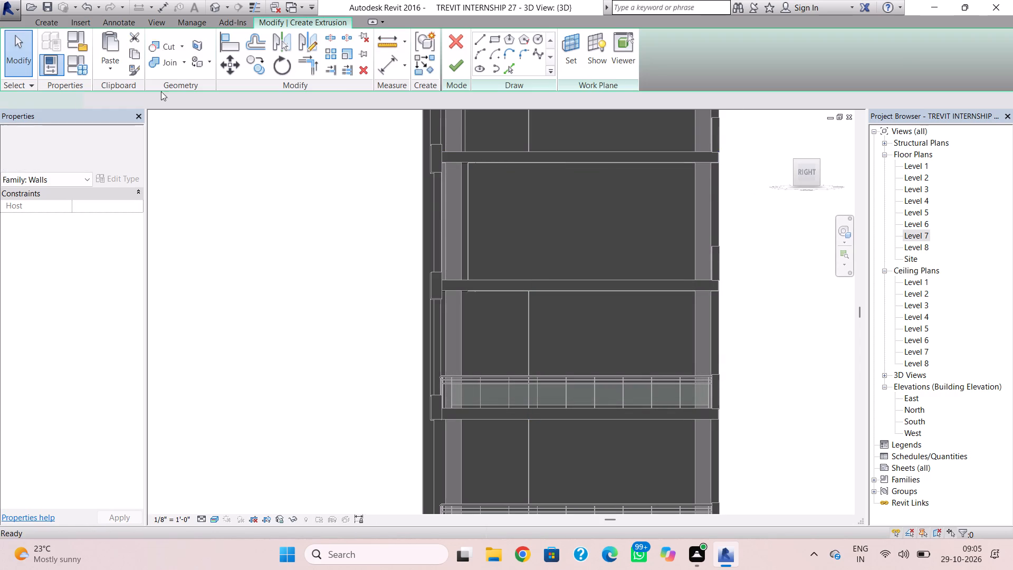
left_click(493, 39)
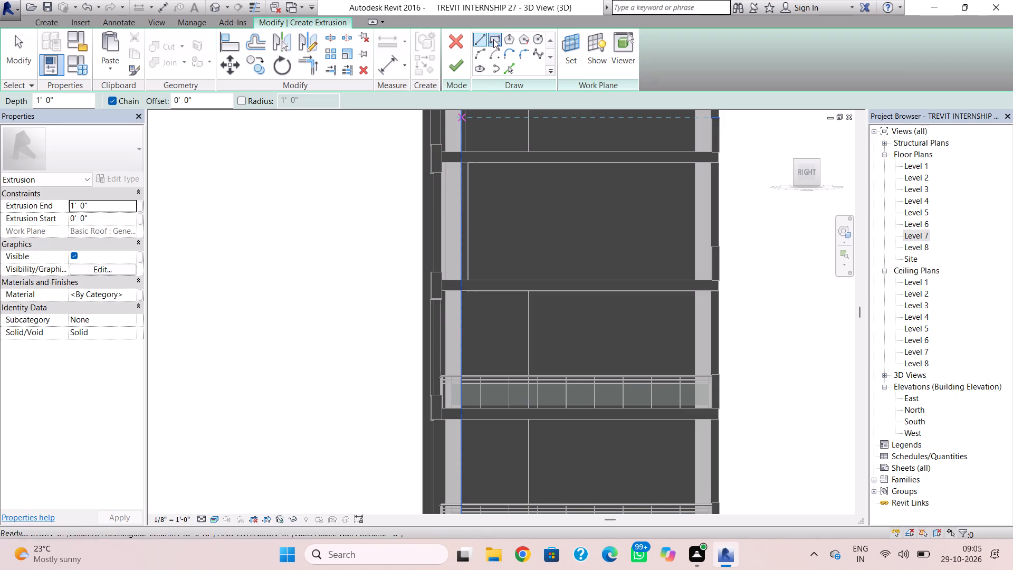
left_click(442, 143)
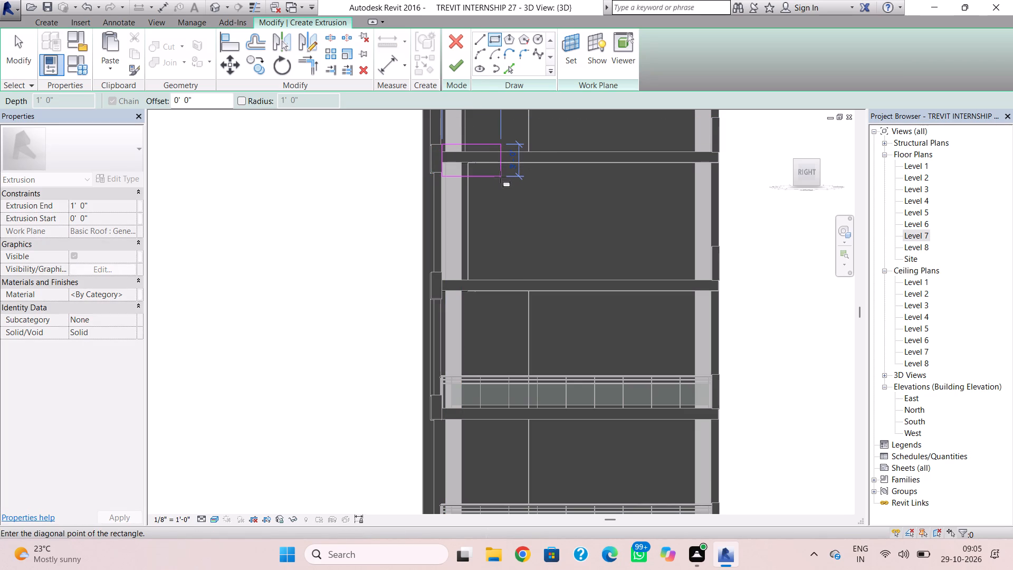
left_click(719, 170)
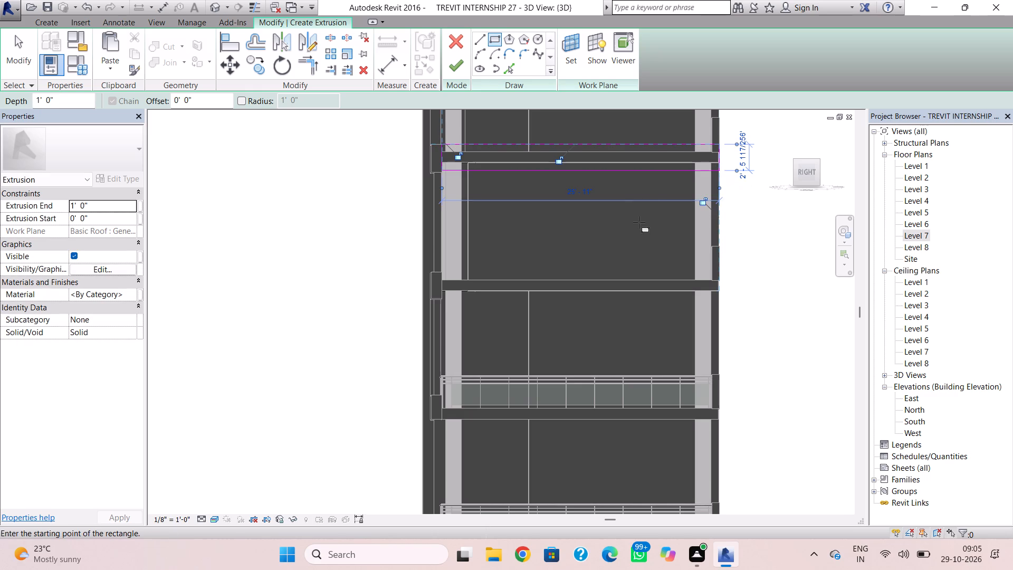
key("Escape")
left_click(456, 65)
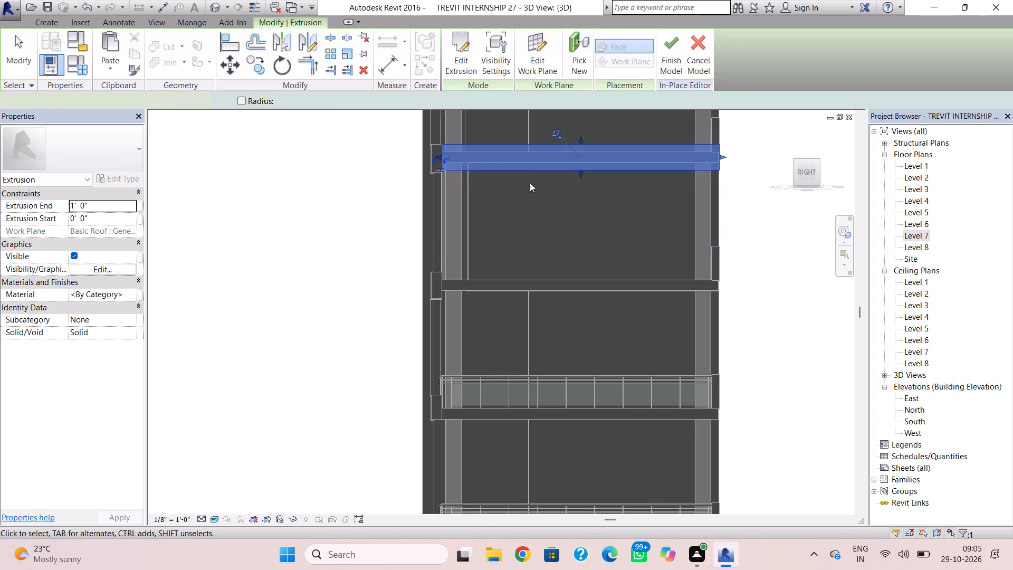
Stretch the side band's front end forward to line up with the outer face of the front facade band.
right_click_drag(492, 234, 611, 369, "shift")
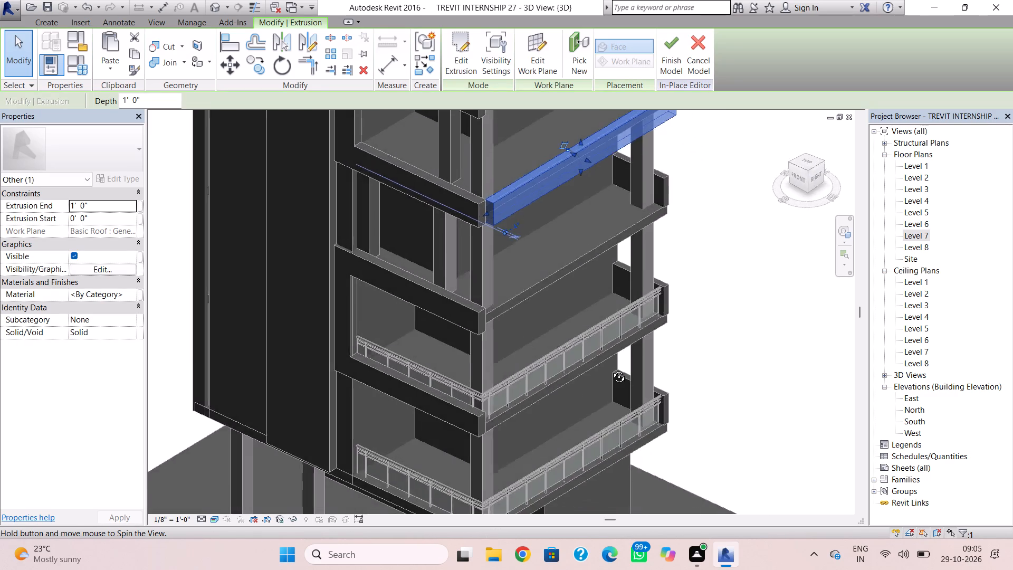
right_click_drag(611, 369, 672, 402, "shift")
scroll(536, 279, "up", 5)
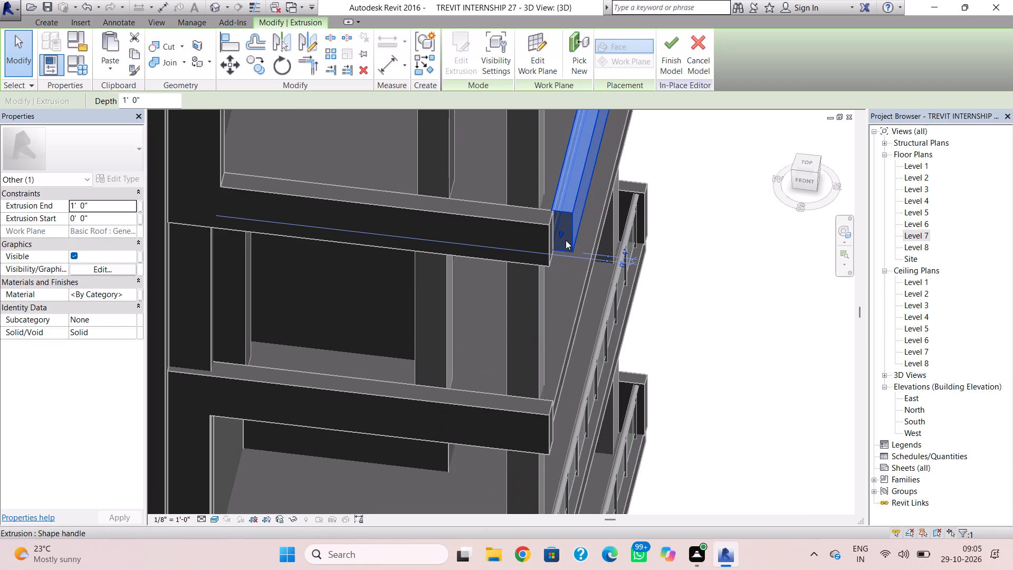
left_click_drag(563, 234, 562, 246)
left_click(562, 246)
scroll(565, 256, "up", 1)
key("Escape")
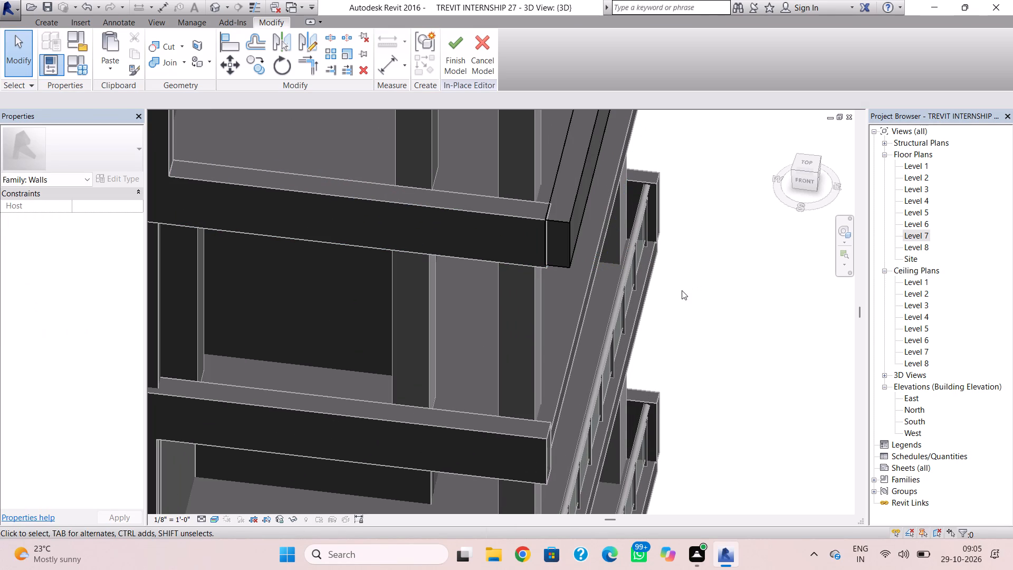
Stretch the side band's underside slightly down toward the bottom edge of the adjoining front band.
right_click_drag(682, 290, 587, 210)
right_click_drag(732, 327, 656, 233, "shift")
scroll(662, 256, "down", 3)
middle_click_drag(672, 298, 683, 407)
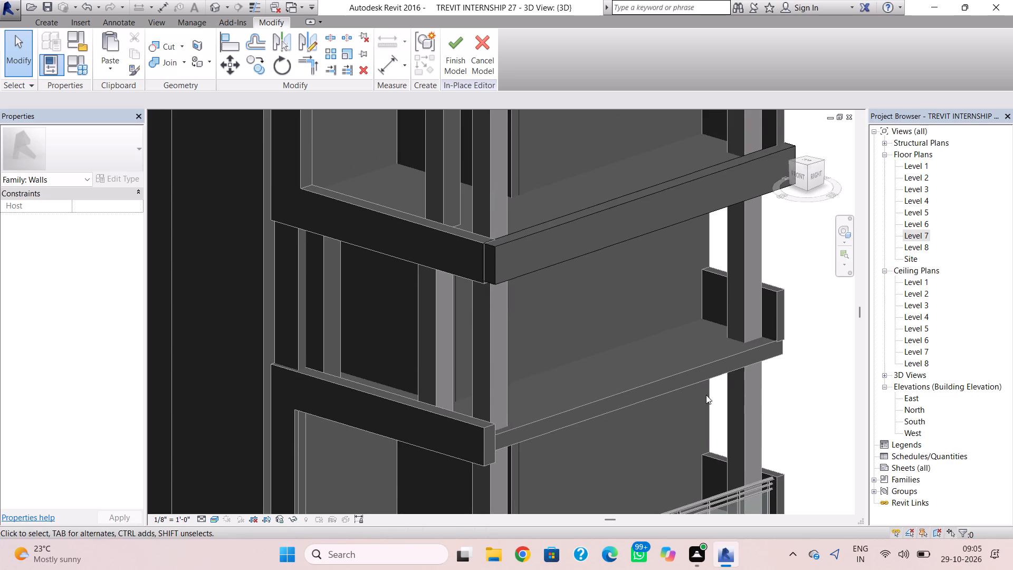
right_click_drag(729, 385, 632, 300, "shift")
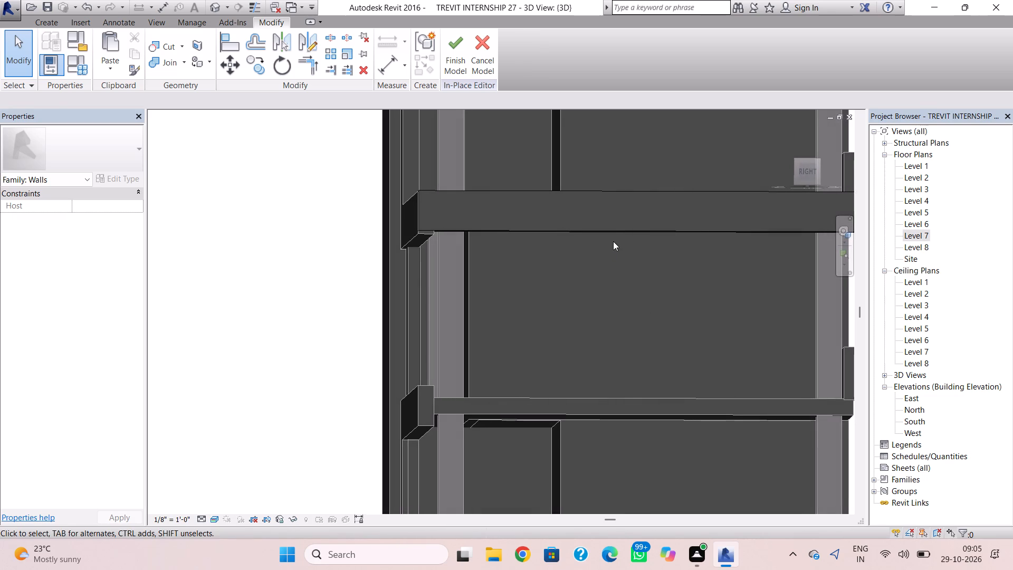
left_click(614, 232)
scroll(657, 257, "up", 3)
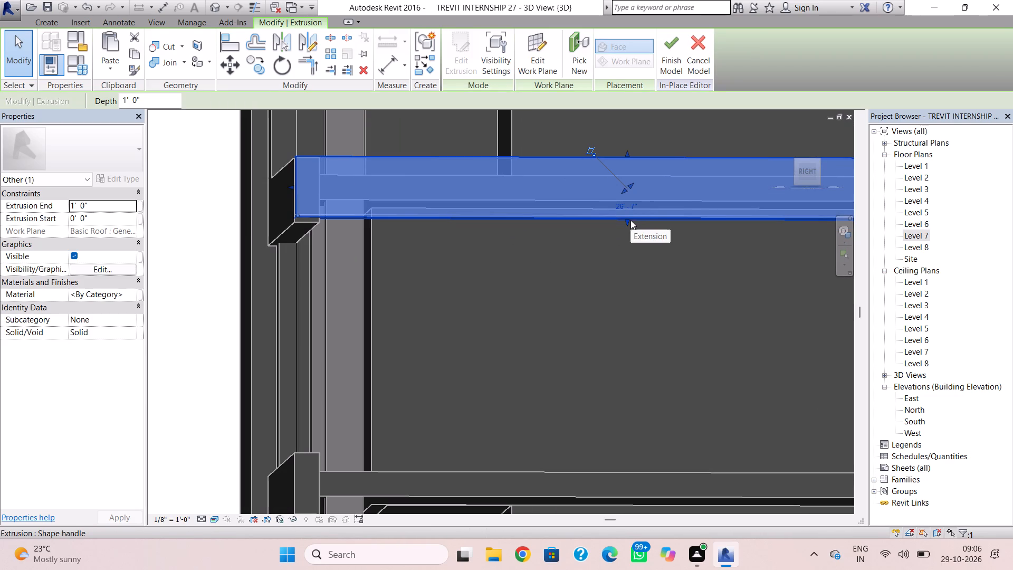
left_click(628, 220)
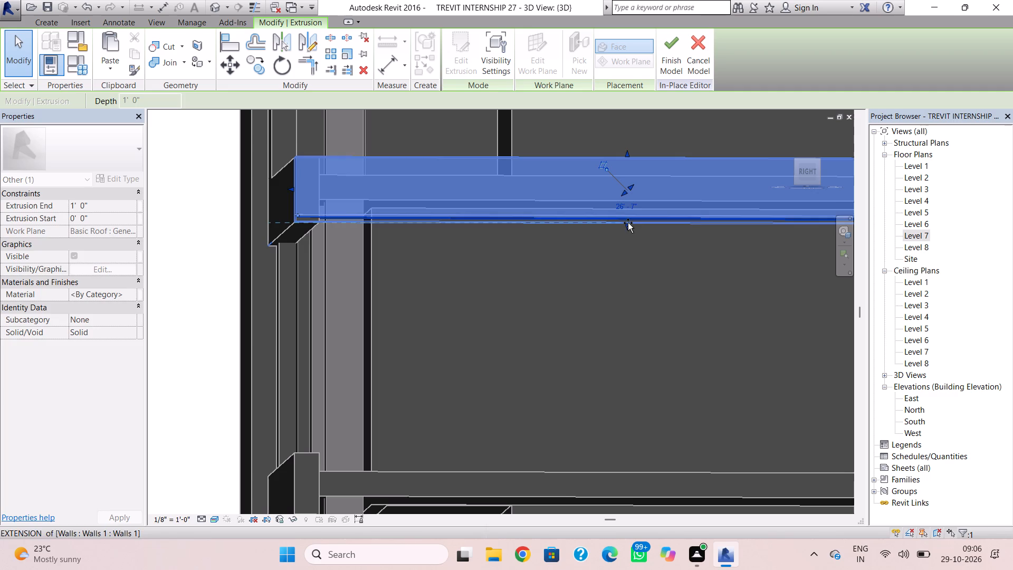
left_click(634, 283)
scroll(591, 327, "down", 4)
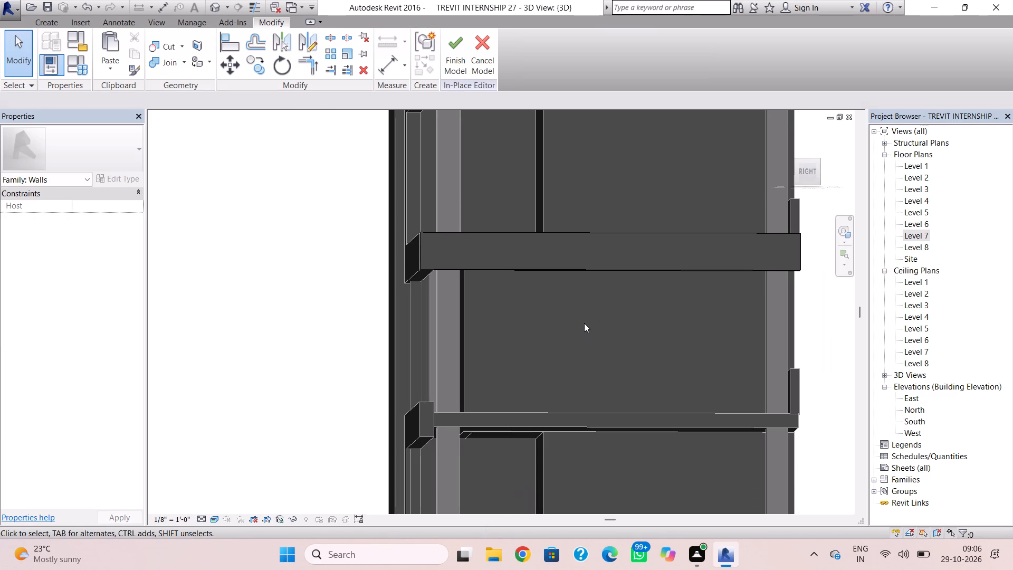
Using the first slab edge above the upper railed balcony as work plane, extrude a full-length side band 1' 0" deep, matching the front band's height.
left_click(39, 20)
left_click(778, 47)
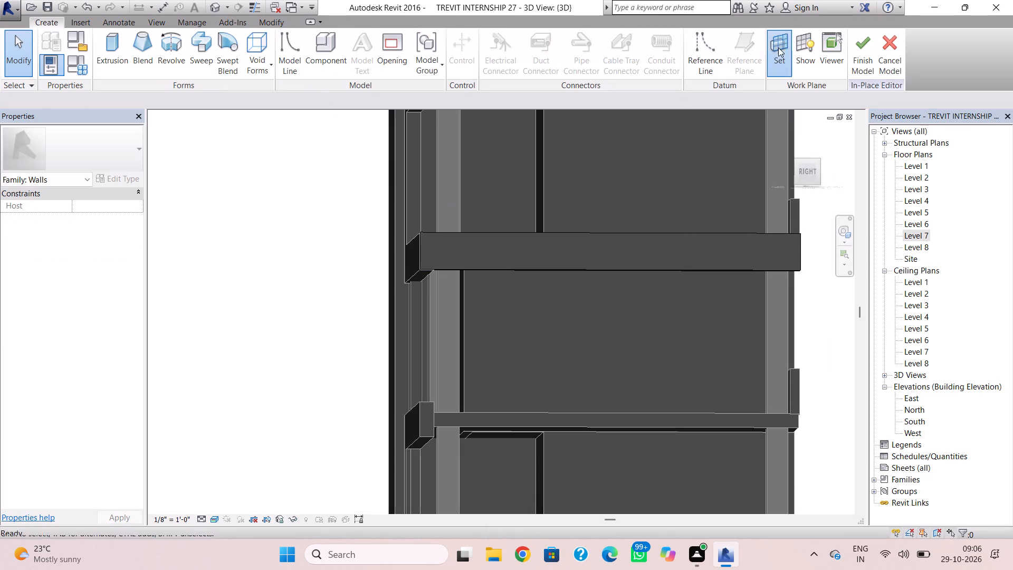
left_click(475, 301)
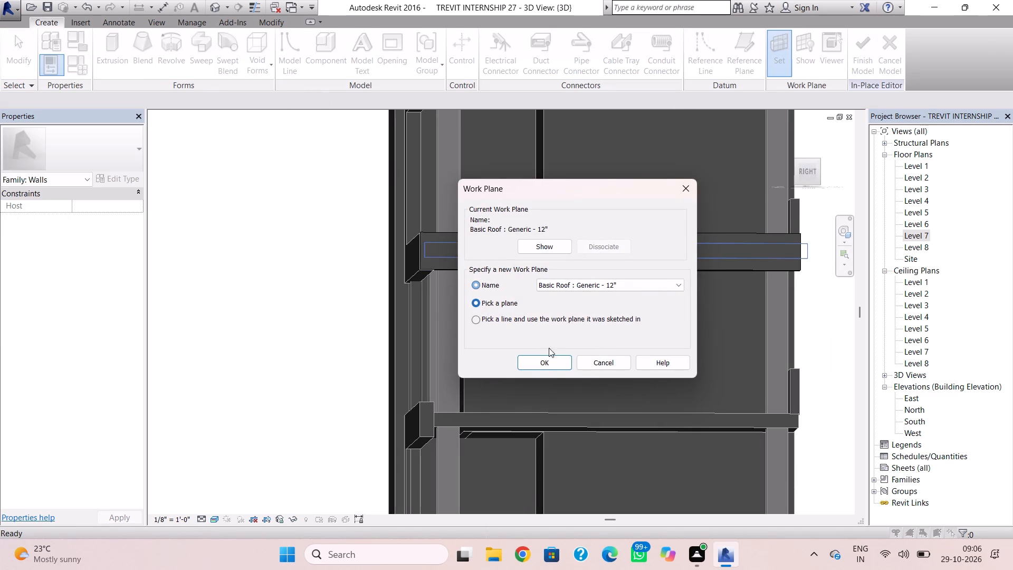
left_click(557, 355)
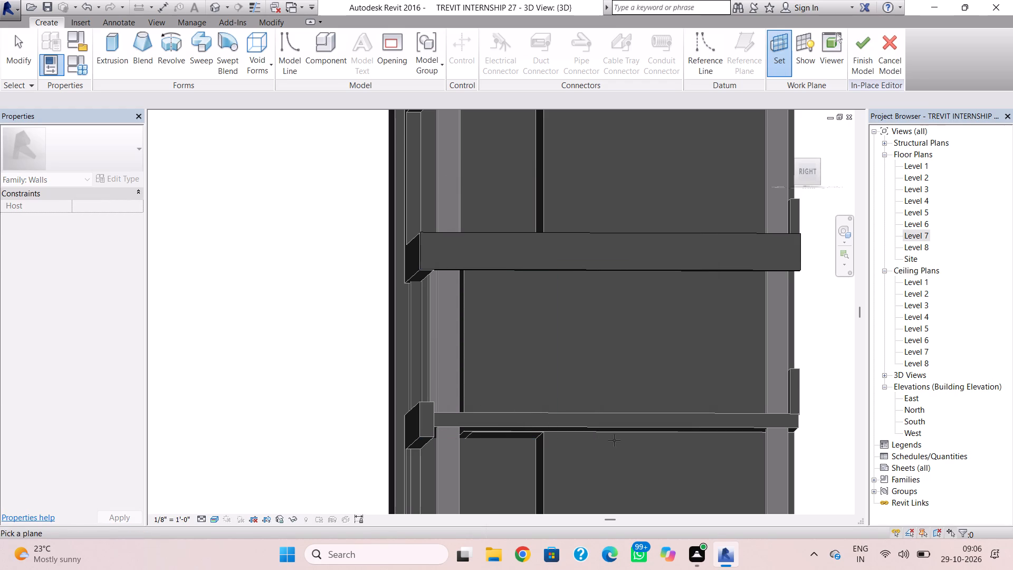
right_click_drag(614, 440, 606, 445, "shift")
middle_click_drag(606, 445, 587, 356)
right_click_drag(601, 373, 600, 381, "shift")
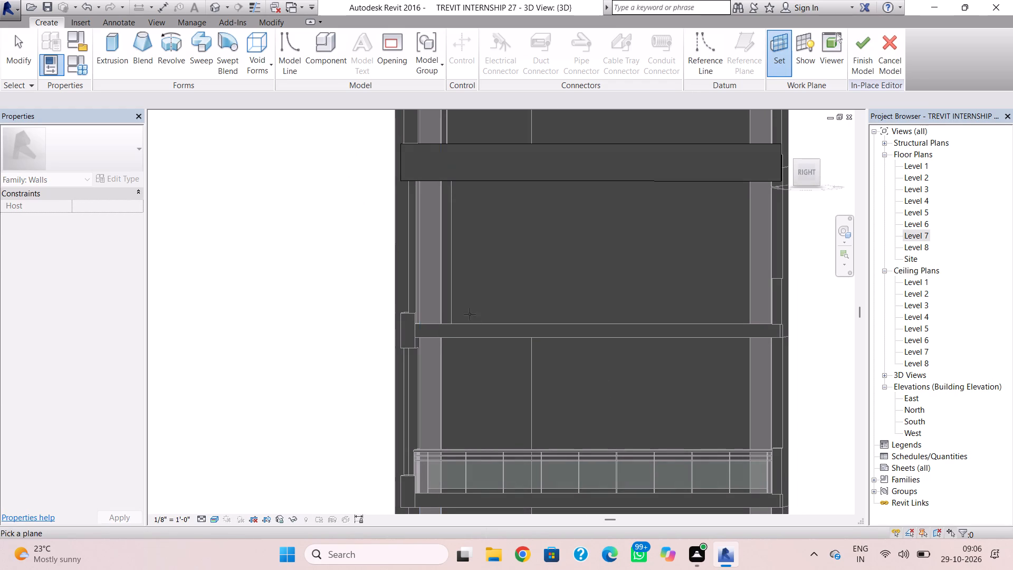
left_click(480, 334)
left_click(116, 54)
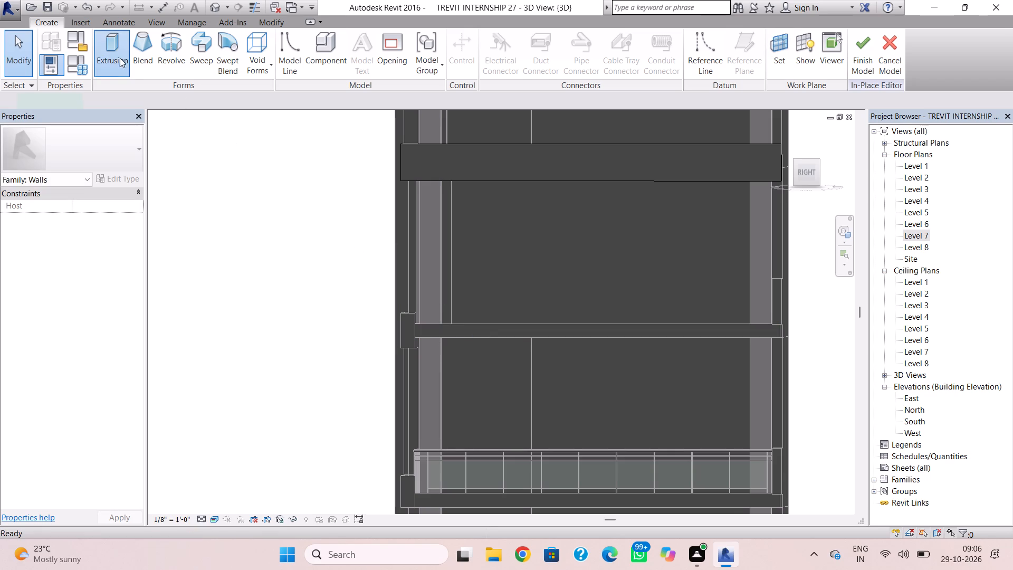
left_click(496, 39)
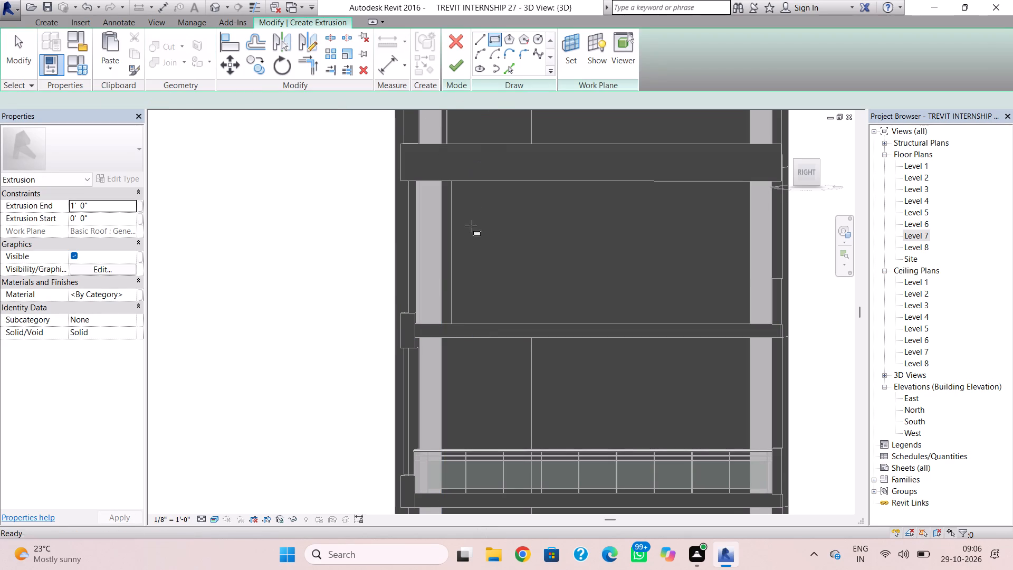
left_click(411, 315)
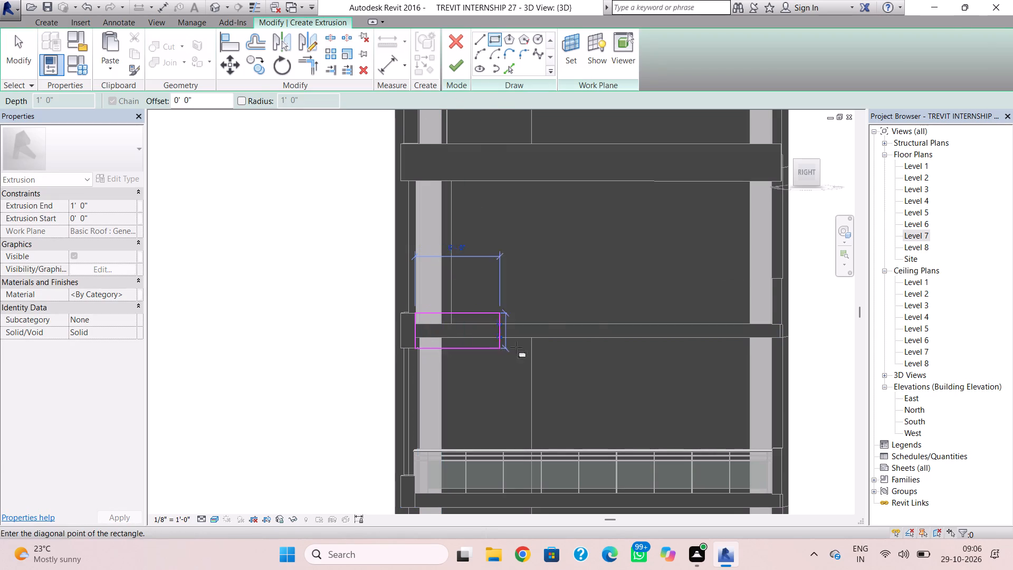
left_click(786, 348)
key("Escape")
left_click(452, 64)
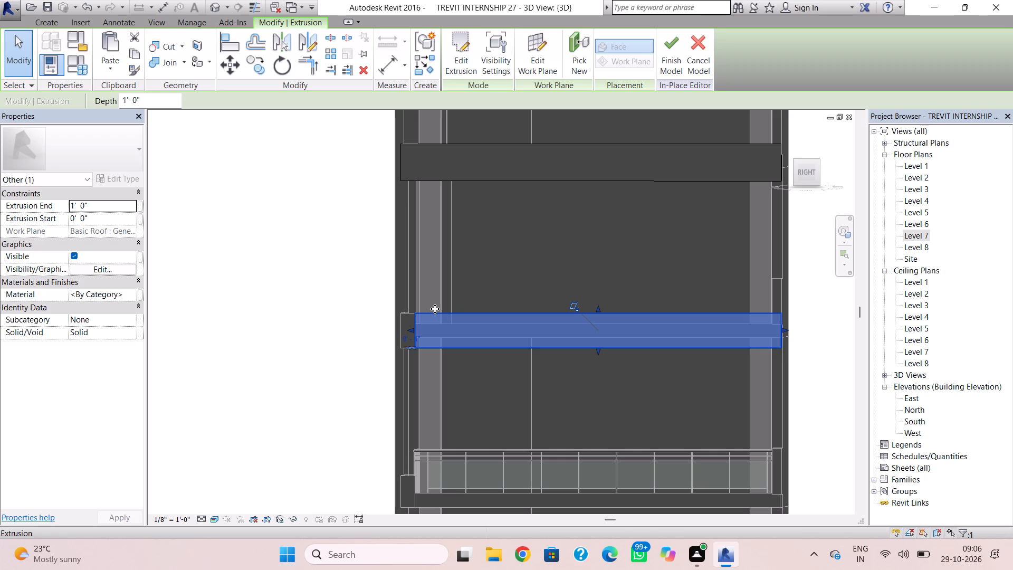
key("Escape")
Stretch this side band's front end forward to line up with the outer face of the adjoining front band.
right_click_drag(435, 309, 580, 350, "shift")
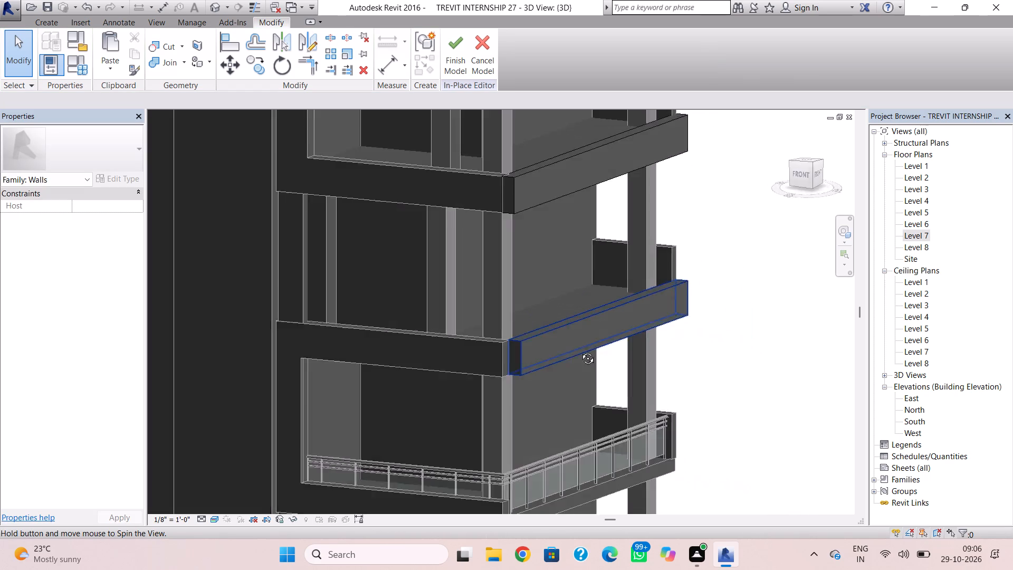
right_click_drag(580, 350, 511, 383, "shift")
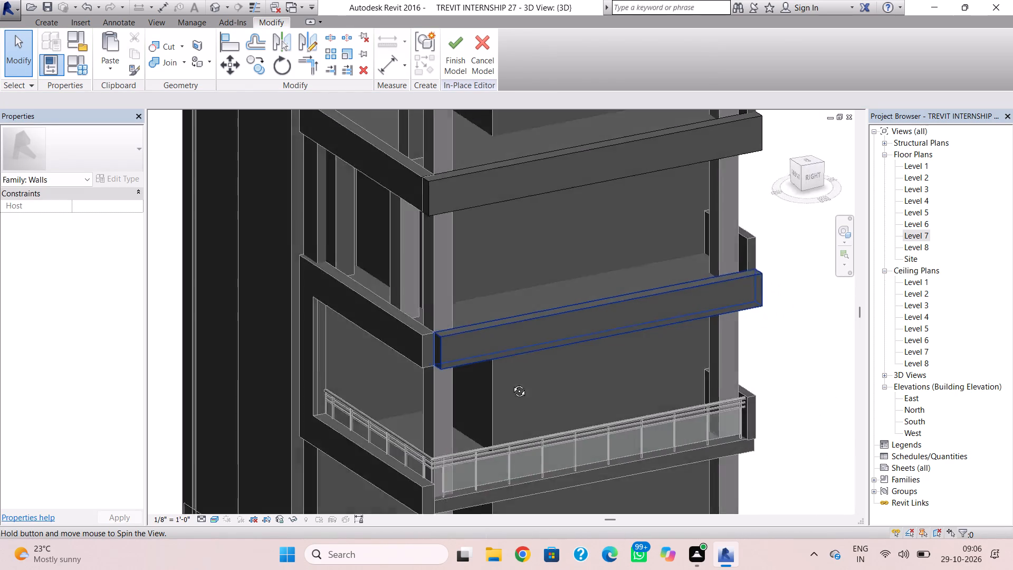
right_click_drag(511, 383, 535, 359, "shift")
scroll(470, 356, "up", 3)
left_click(469, 356)
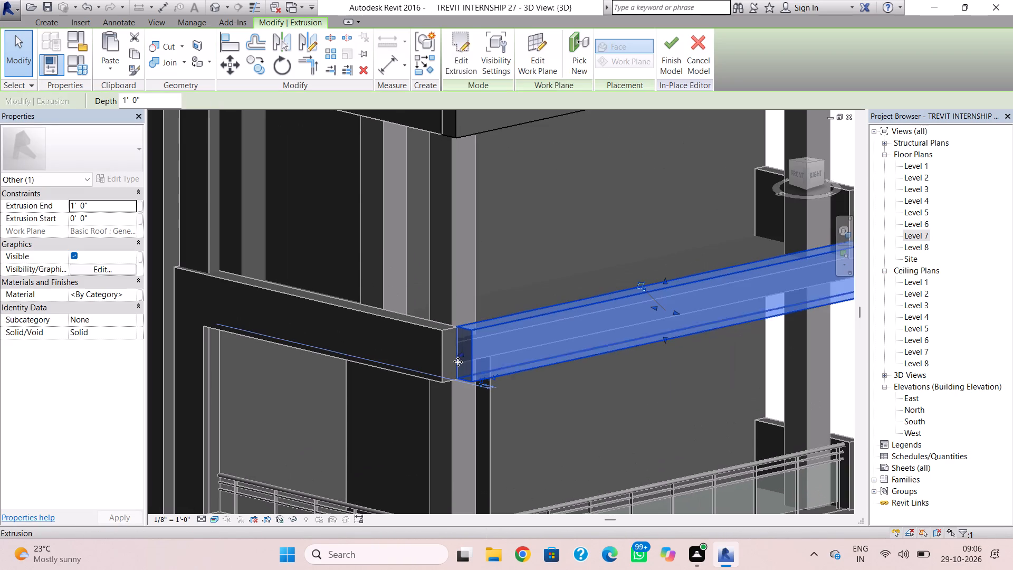
left_click_drag(460, 355, 449, 363)
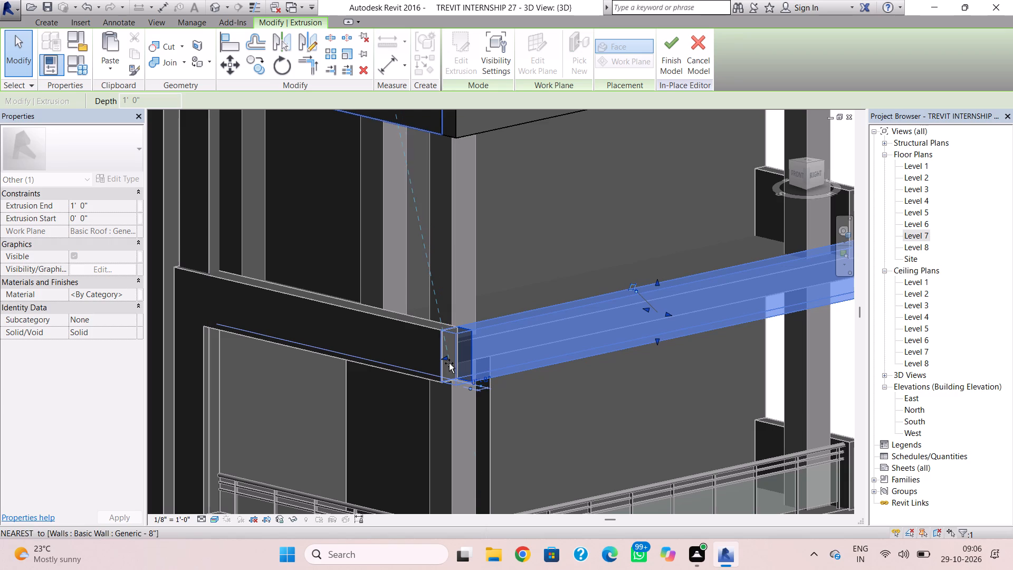
left_click_drag(449, 363, 449, 364)
left_click(532, 396)
Using the upper railed balcony's side slab edge as work plane, extrude a full-length band about 2' 3" high and 1' 0" deep.
scroll(523, 411, "down", 2)
middle_click_drag(520, 400, 506, 313)
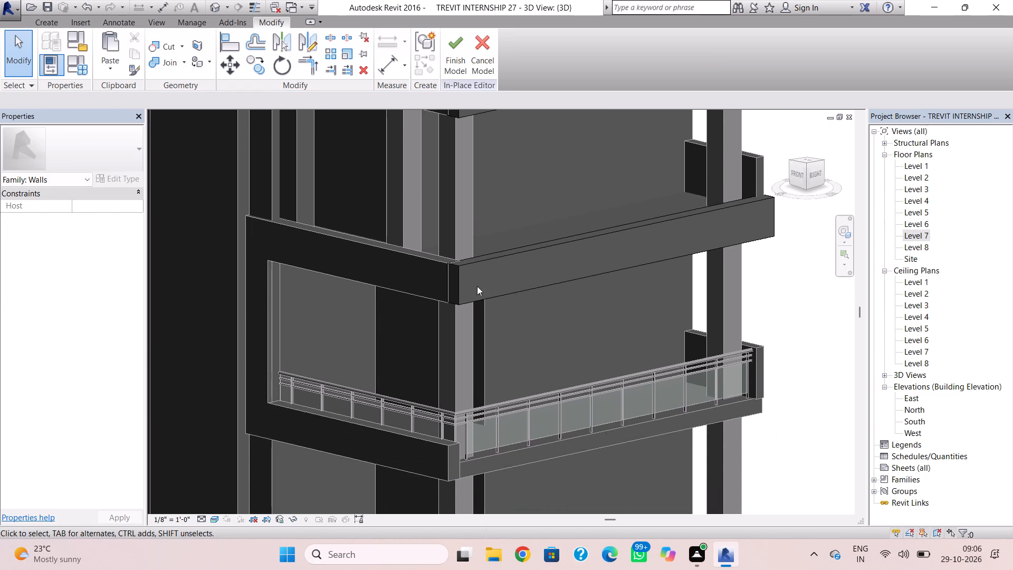
left_click(50, 24)
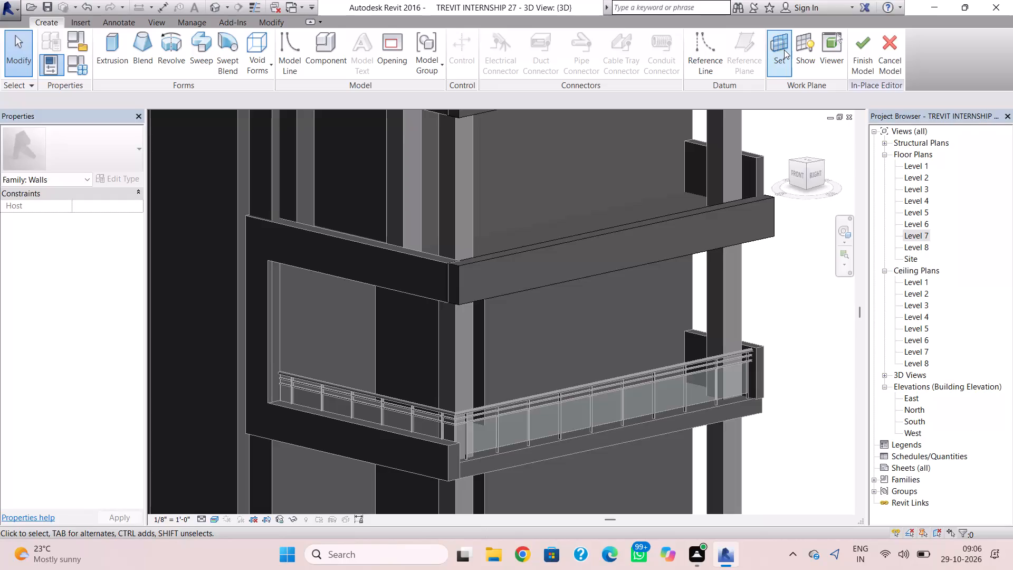
left_click(784, 50)
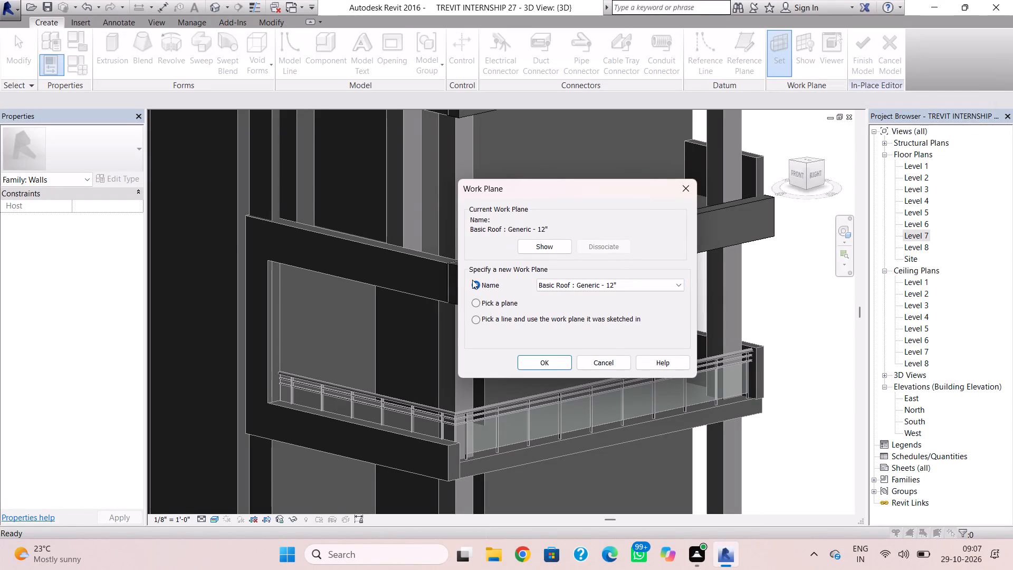
left_click(477, 302)
left_click(530, 363)
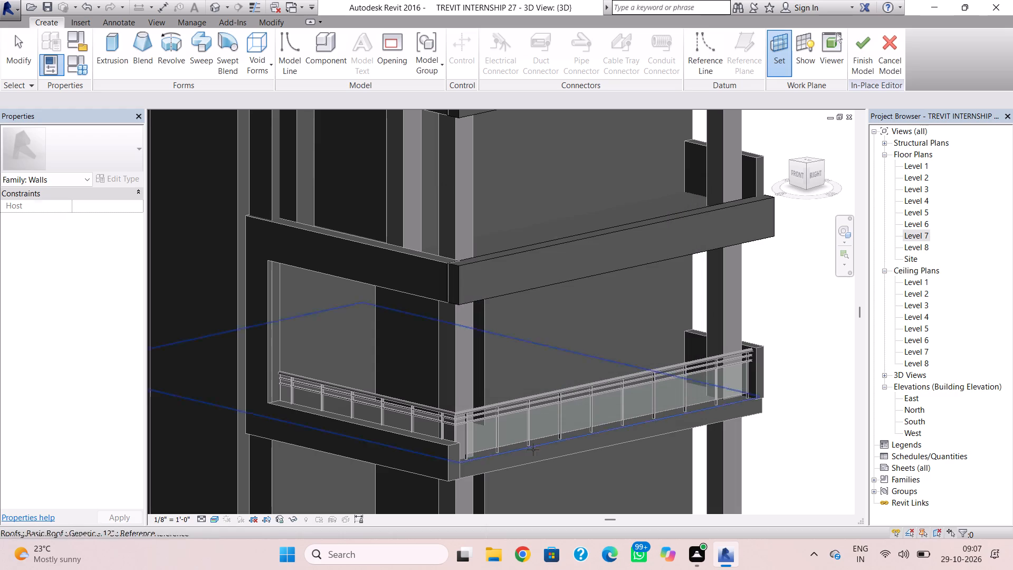
left_click(521, 463)
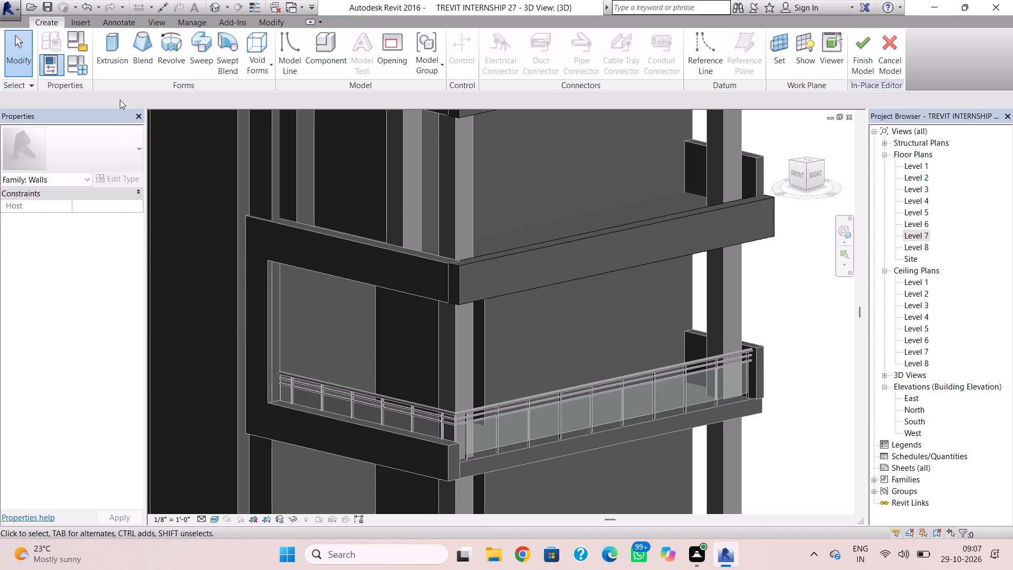
left_click(114, 50)
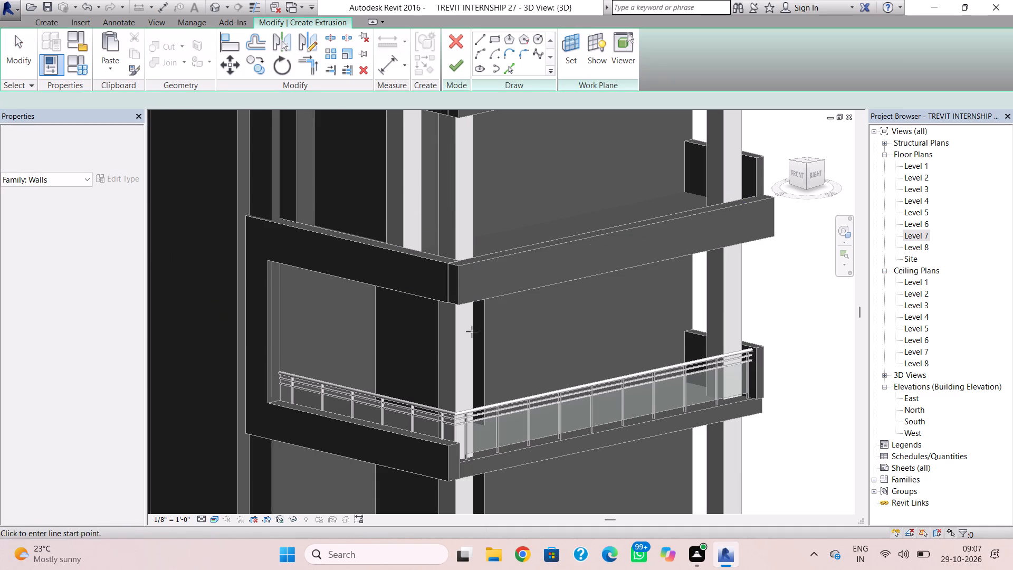
right_click_drag(618, 454, 521, 401, "shift")
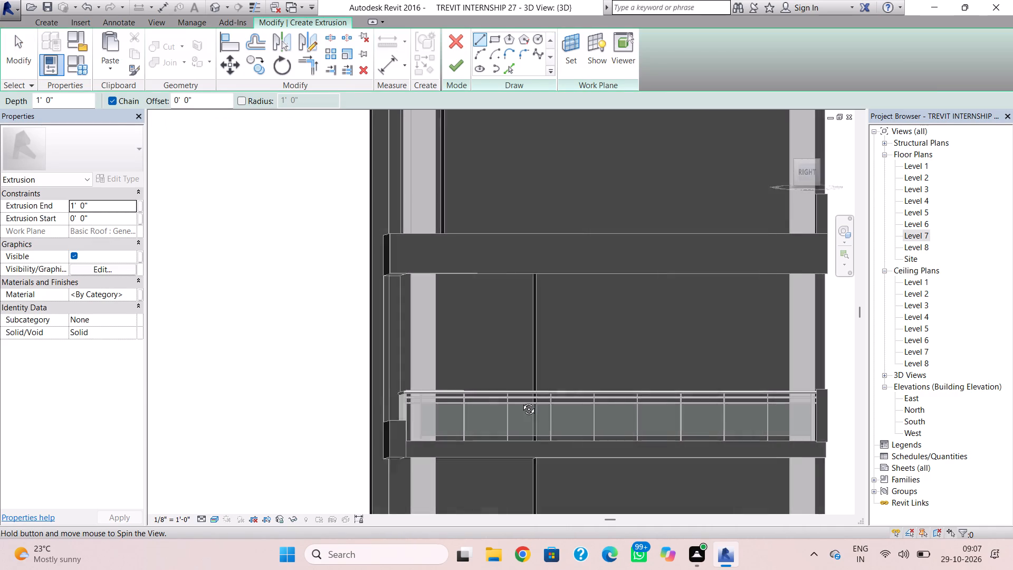
right_click_drag(521, 401, 522, 402, "shift")
middle_click_drag(522, 402, 514, 376)
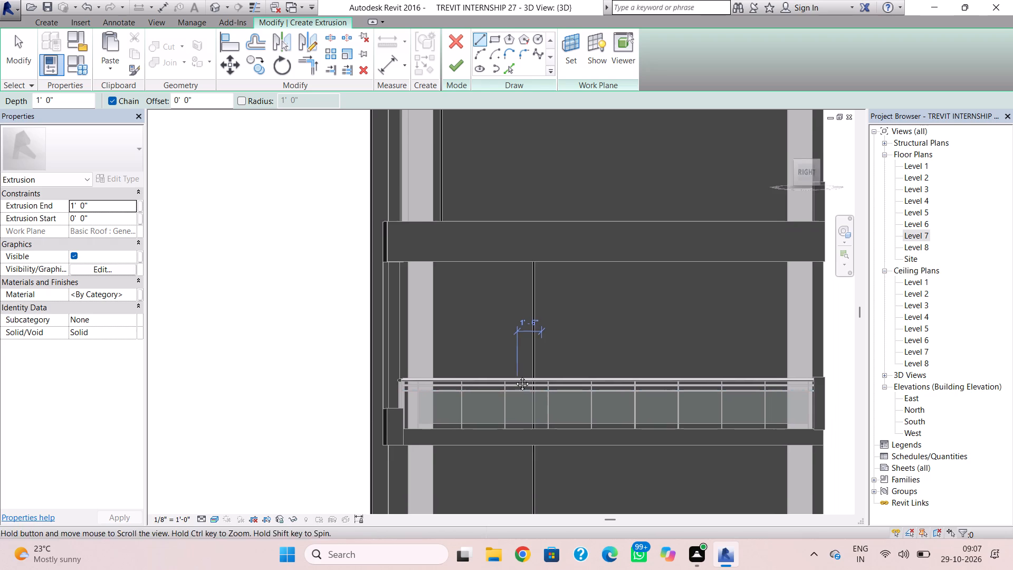
middle_click_drag(514, 376, 505, 355)
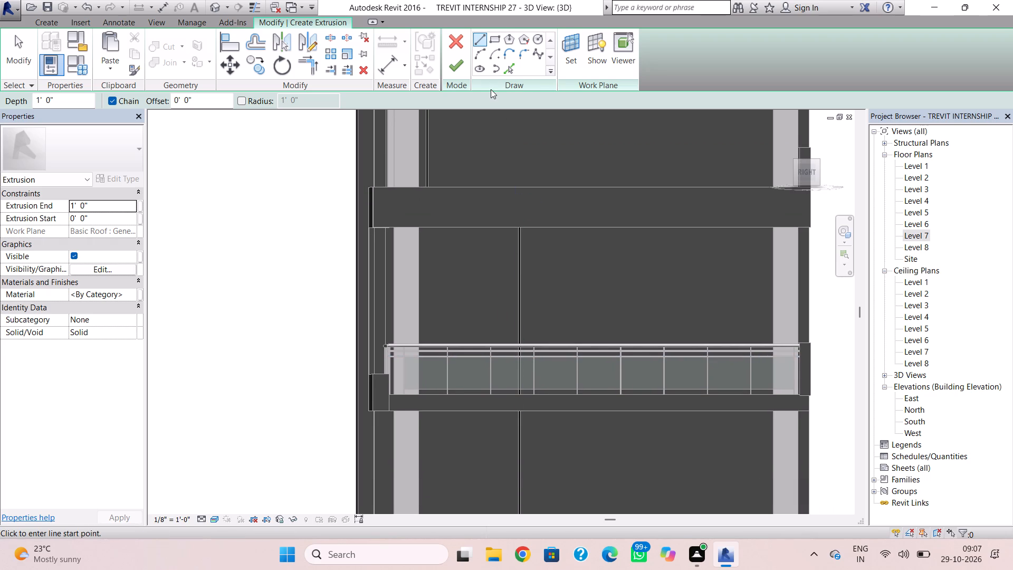
left_click(492, 40)
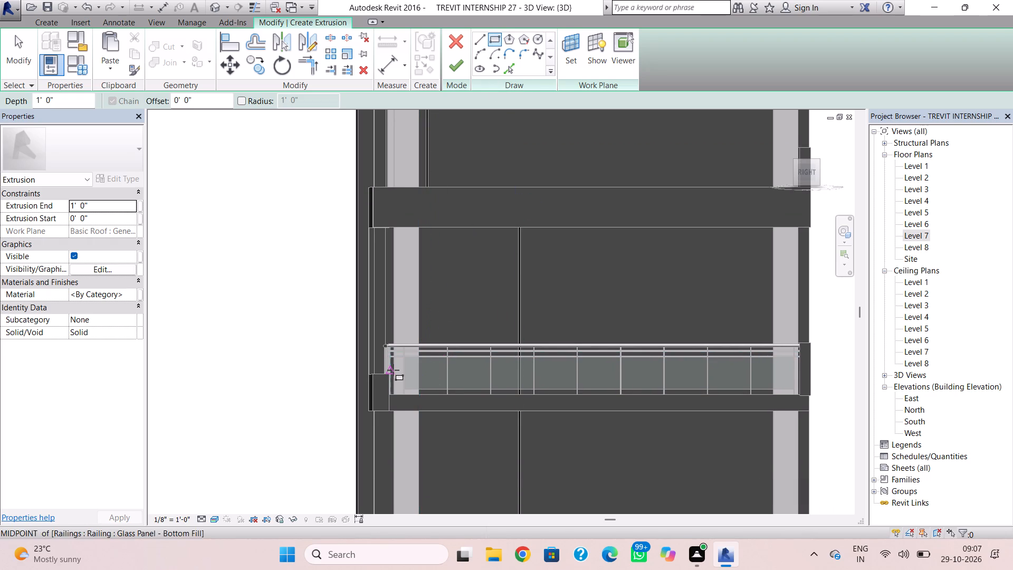
left_click(393, 370)
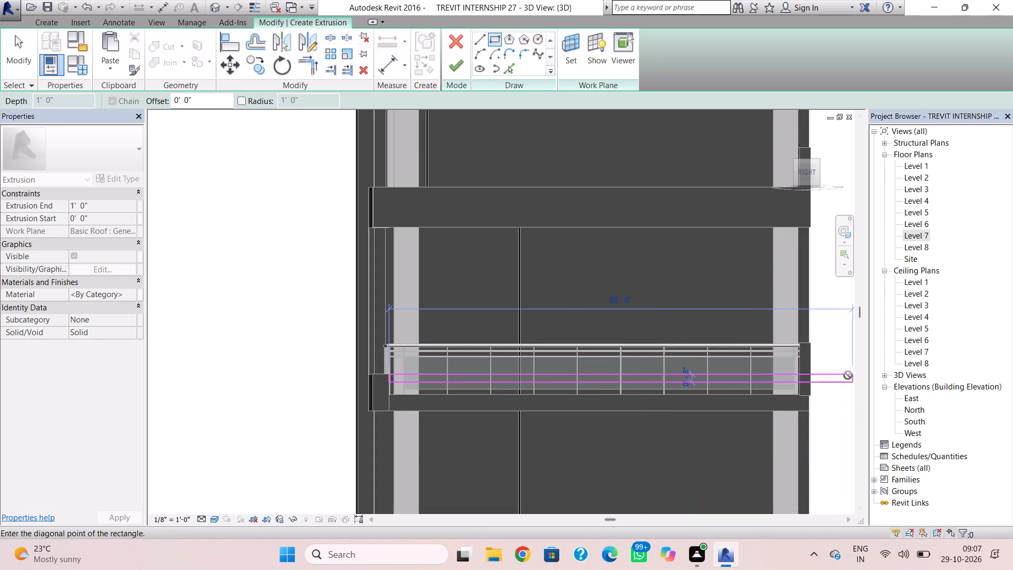
left_click(816, 413)
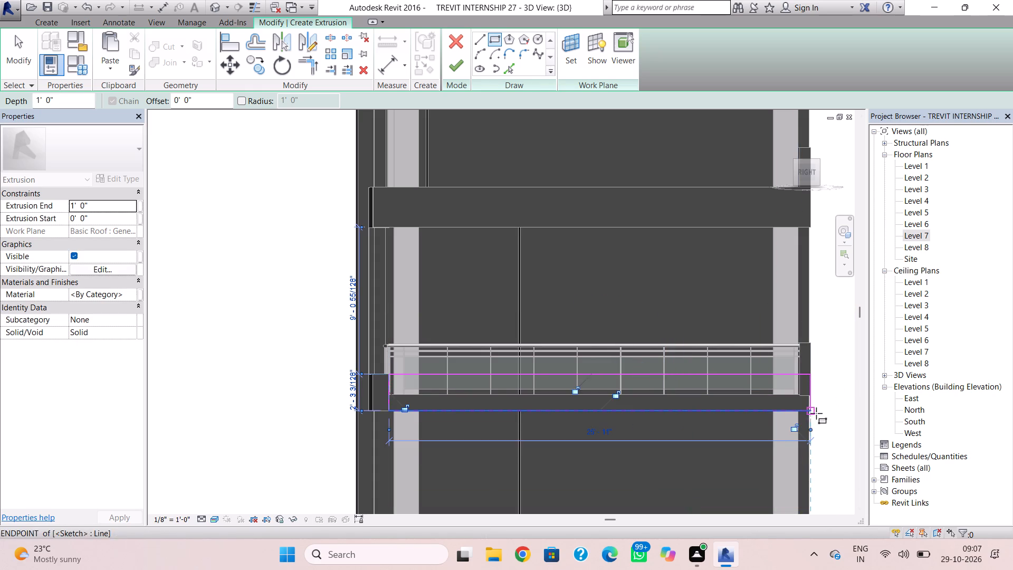
left_click(452, 62)
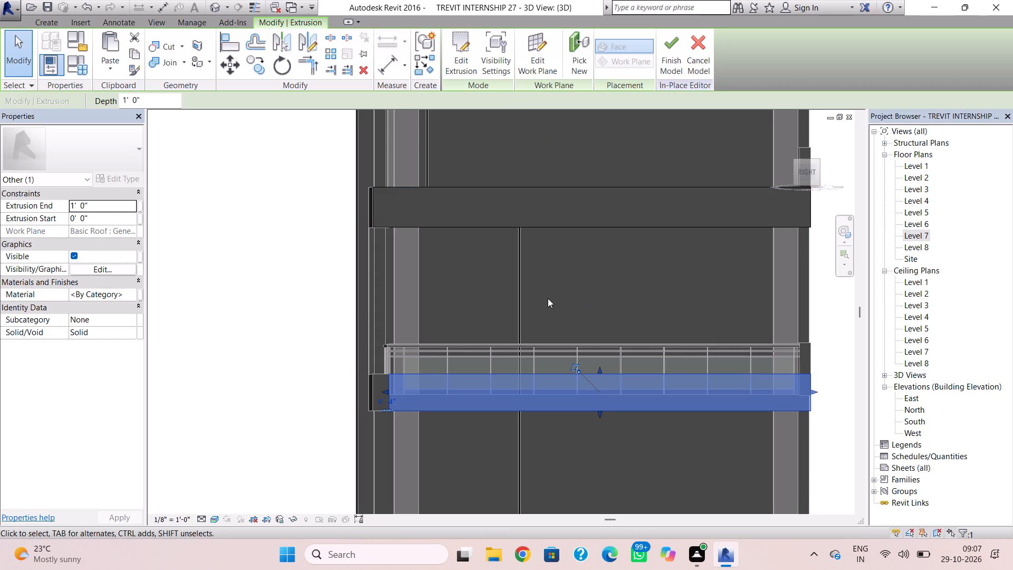
key("Escape")
Stretch the railed balcony's side band forward at its front end to line up with the front band's outer face.
right_click_drag(476, 391, 522, 413, "shift")
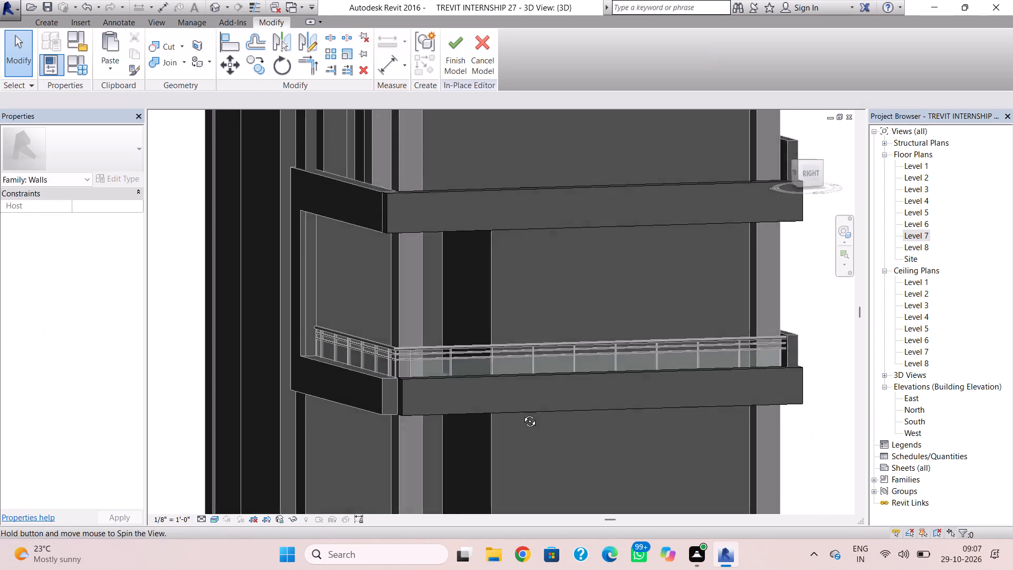
right_click_drag(522, 413, 673, 472, "shift")
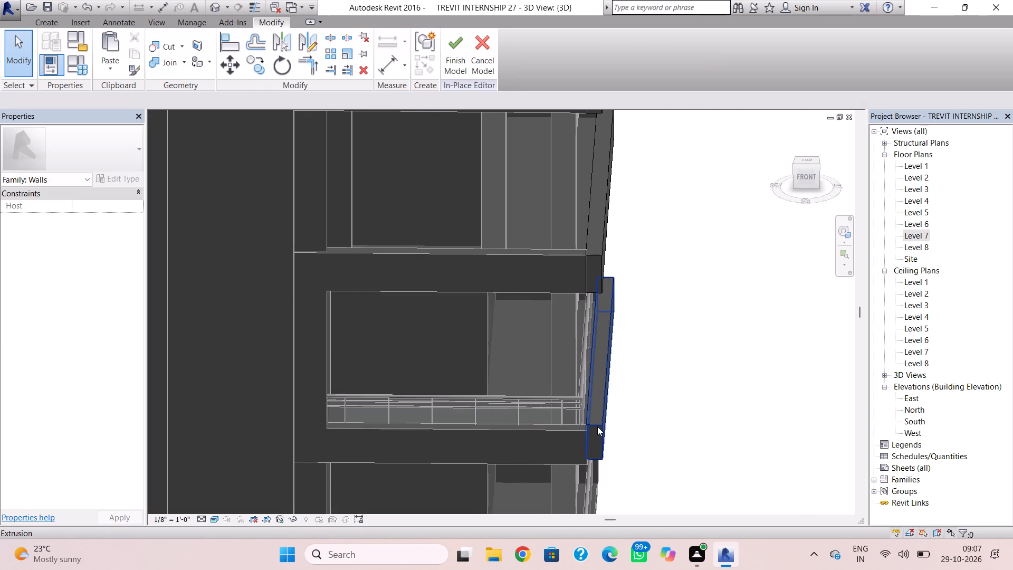
left_click(595, 425)
scroll(601, 432, "up", 4)
left_click_drag(592, 451, 592, 459)
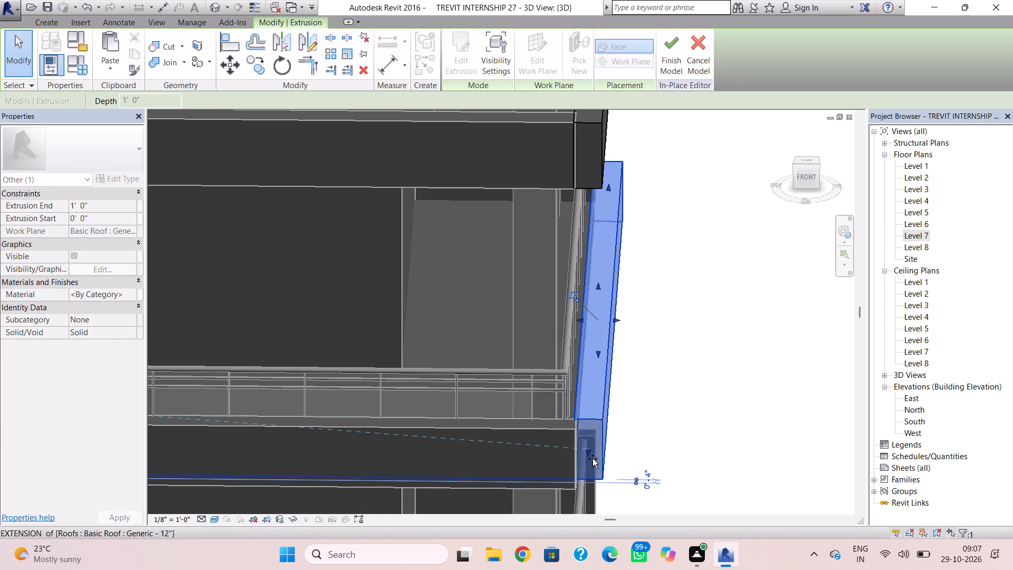
left_click_drag(592, 459, 594, 460)
left_click(664, 434)
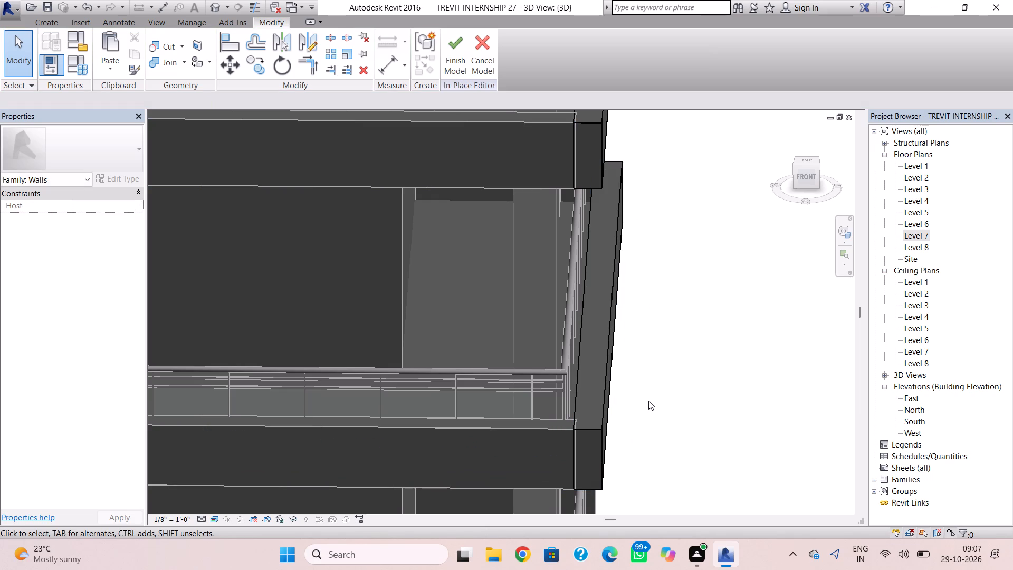
key("Escape")
Finish the in-place wall model containing the right-side facade bands.
right_click_drag(685, 383, 608, 366, "shift")
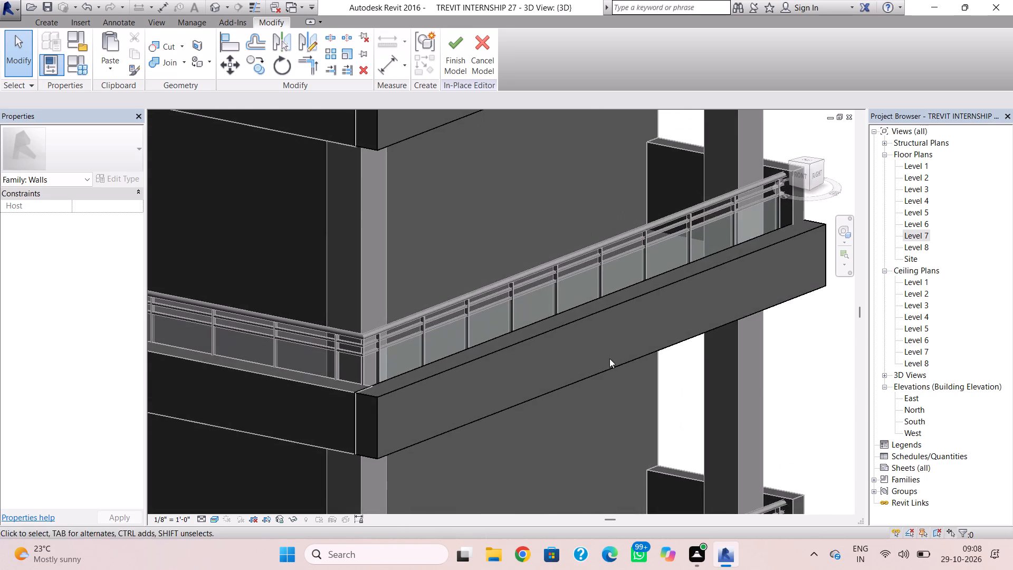
scroll(609, 358, "down", 8)
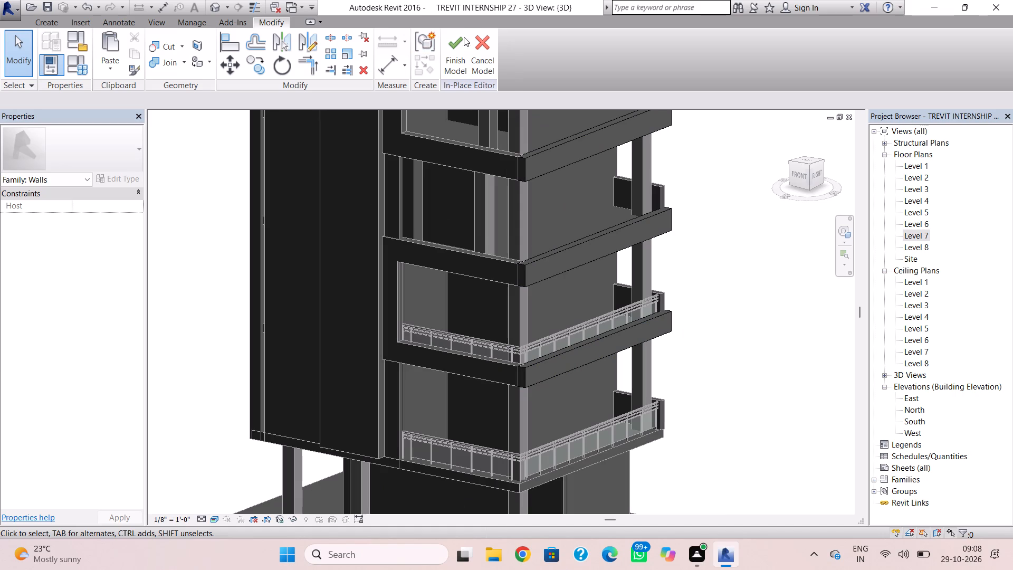
left_click(464, 37)
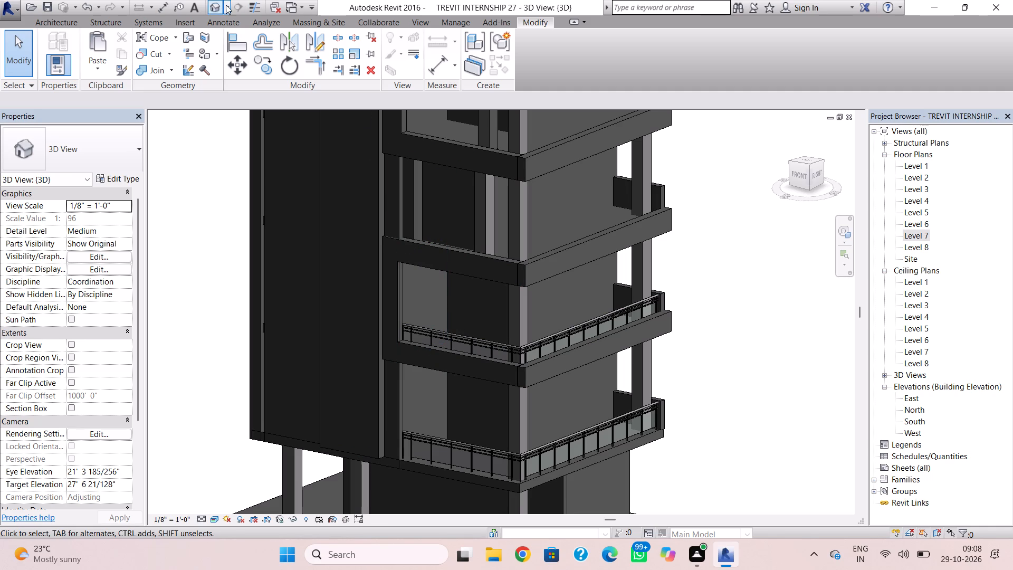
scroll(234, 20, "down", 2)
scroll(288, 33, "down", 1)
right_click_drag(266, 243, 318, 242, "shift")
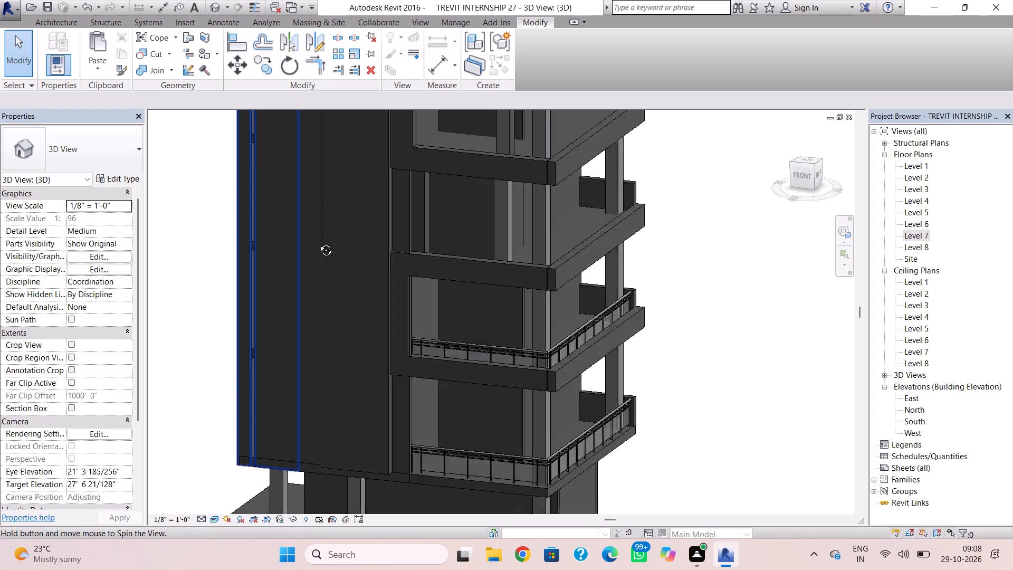
Load the Door-Double-Sliding door family into the project for placement in its 68" x 80" type.
right_click_drag(318, 242, 360, 230, "shift")
scroll(367, 208, "down", 2)
middle_click_drag(372, 203, 384, 192)
right_click_drag(443, 216, 432, 214, "shift")
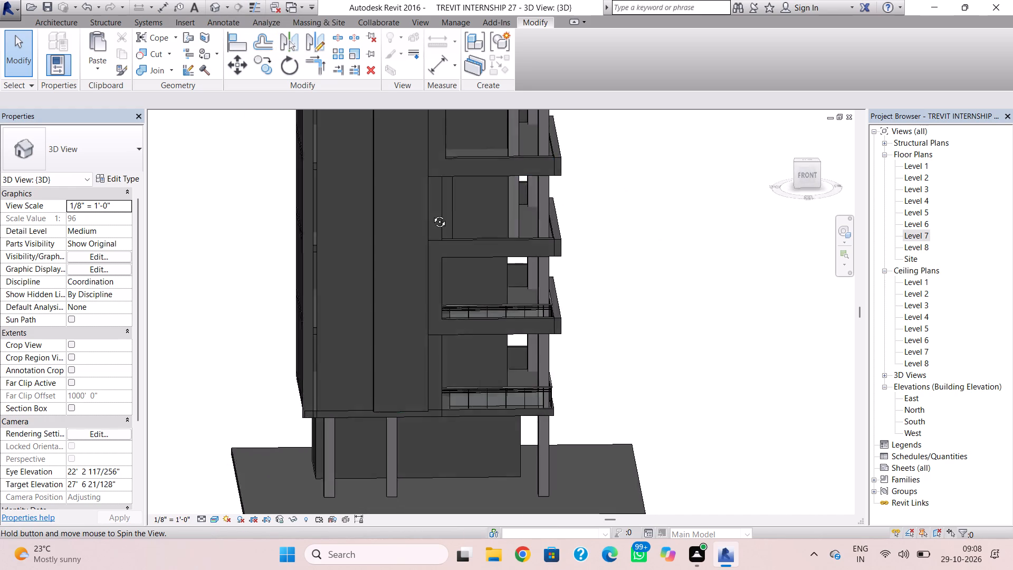
right_click_drag(432, 214, 423, 197, "shift")
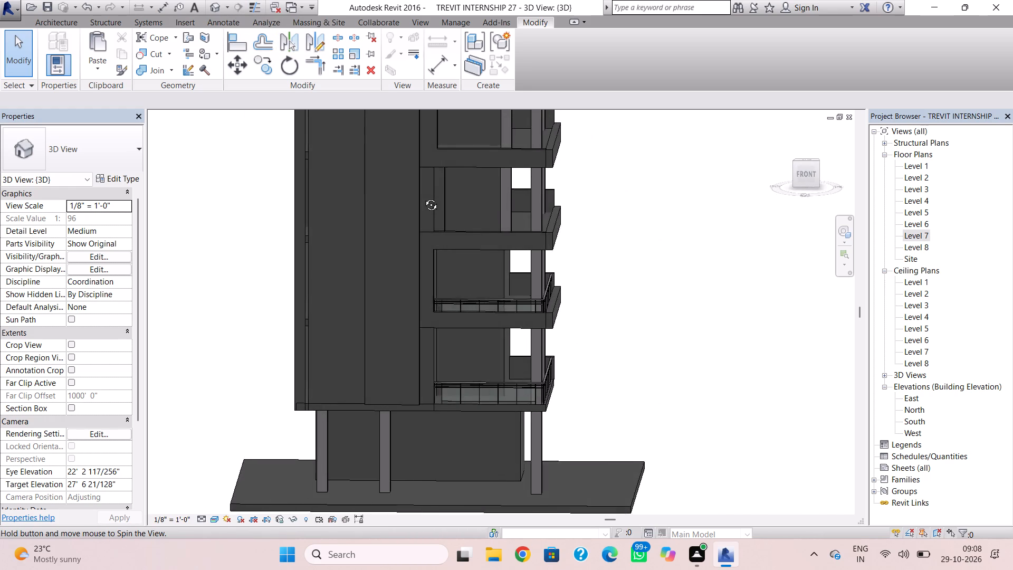
right_click_drag(423, 197, 430, 183, "shift")
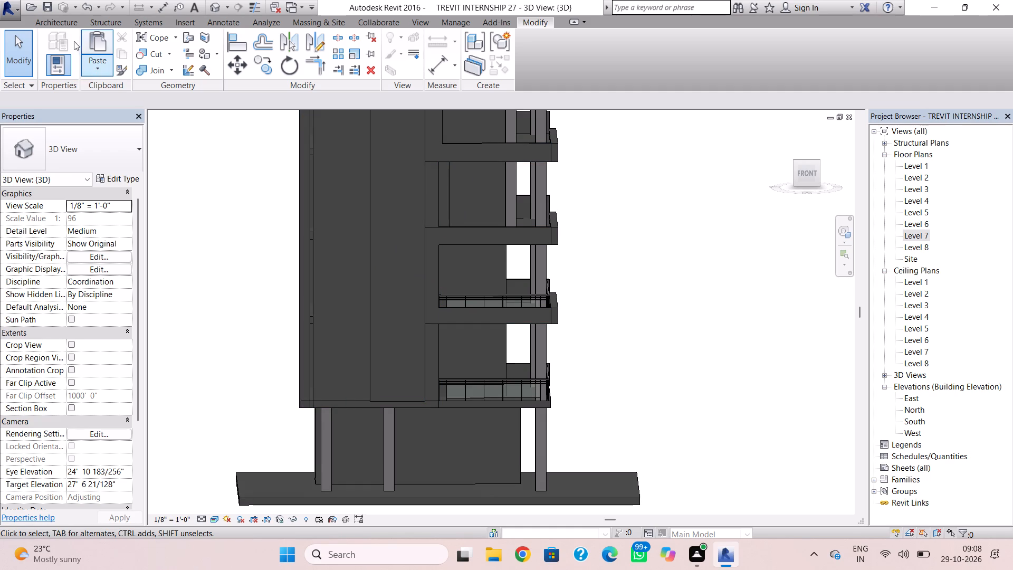
left_click(73, 19)
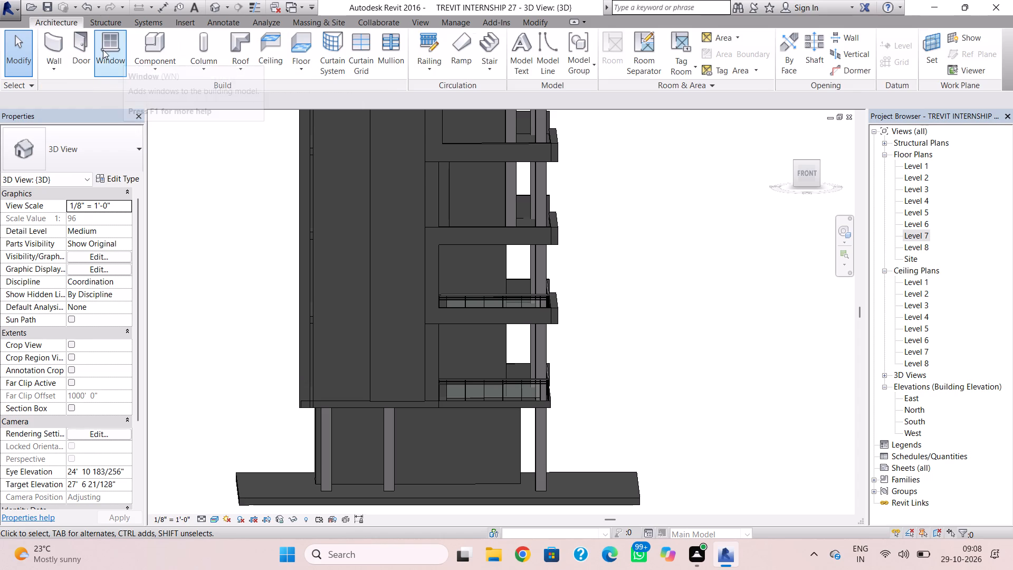
left_click(88, 44)
left_click(528, 47)
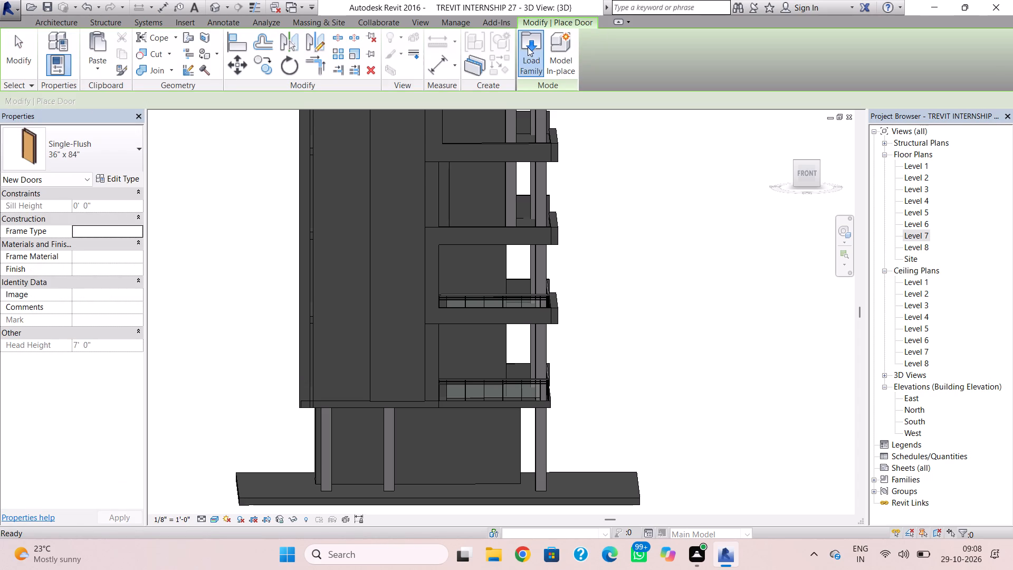
double_click(677, 263)
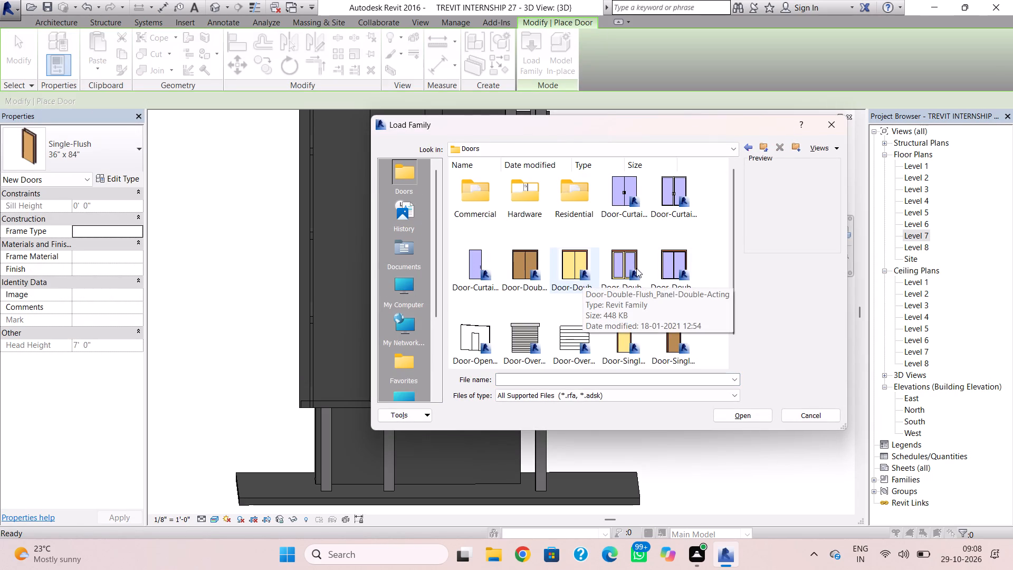
left_click(664, 262)
left_click(724, 415)
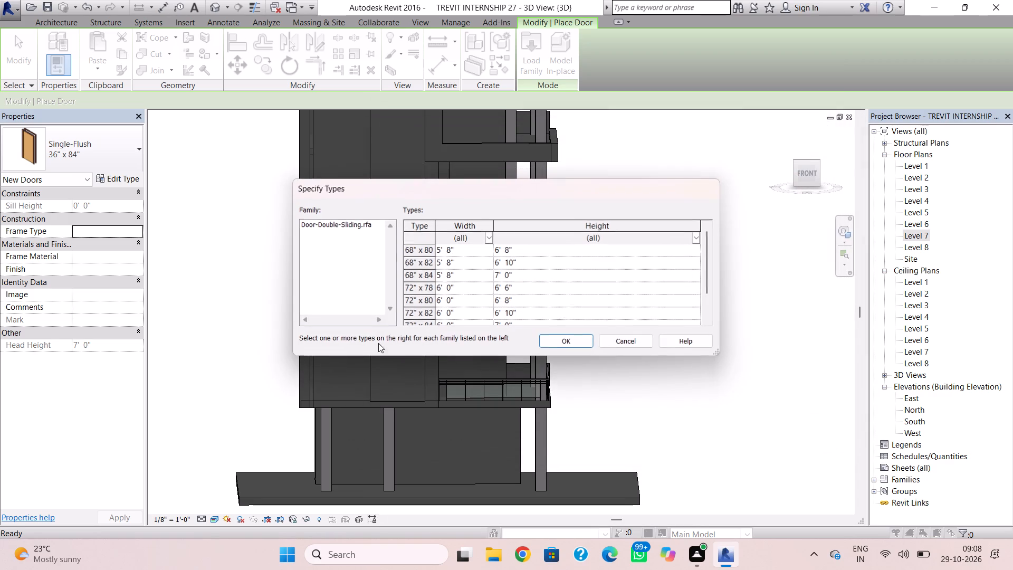
left_click(578, 341)
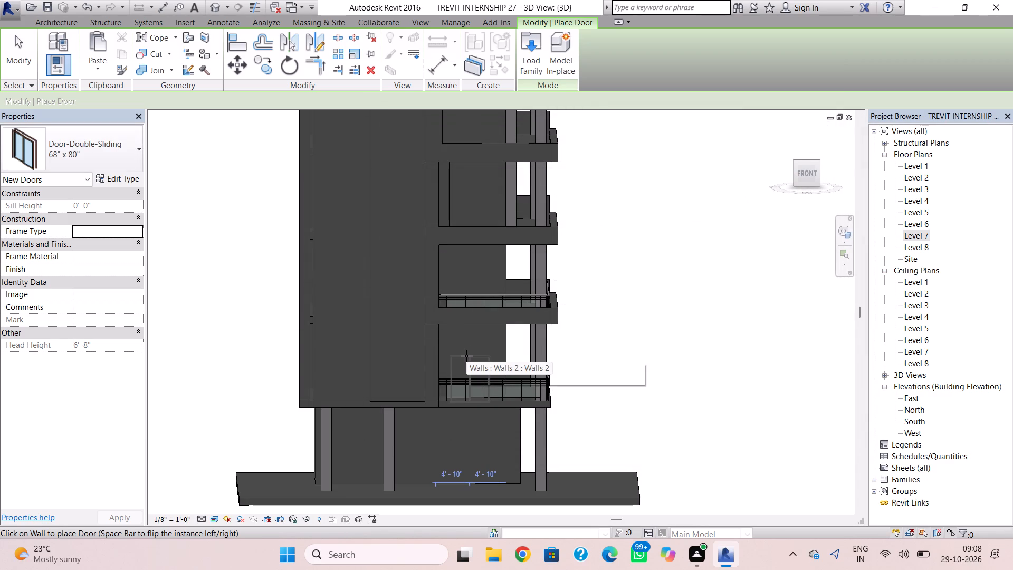
Place 68" x 80" double sliding doors in the front balcony walls at Level 2, Level 3 and Level 5.
left_click(462, 357)
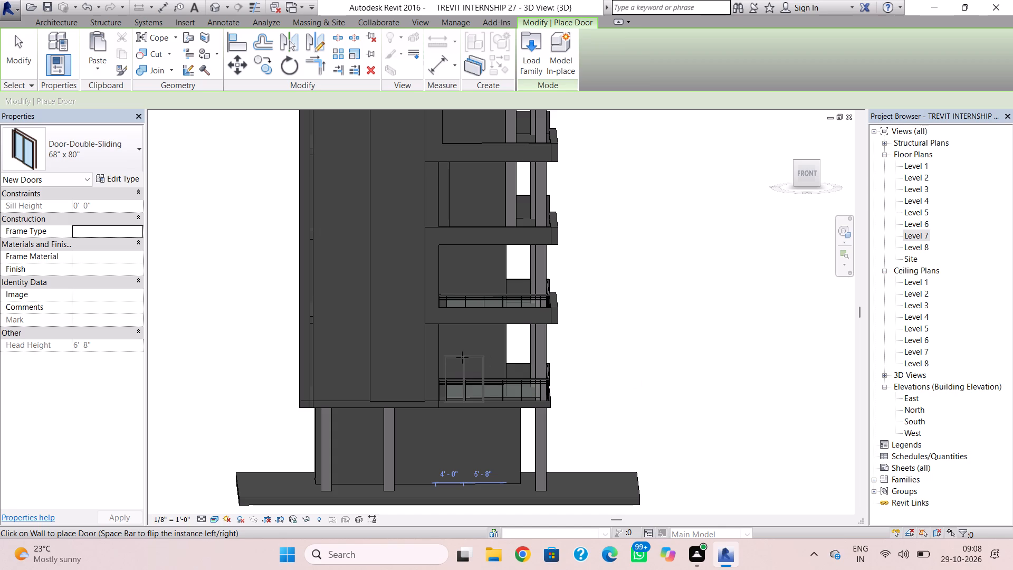
left_click(463, 281)
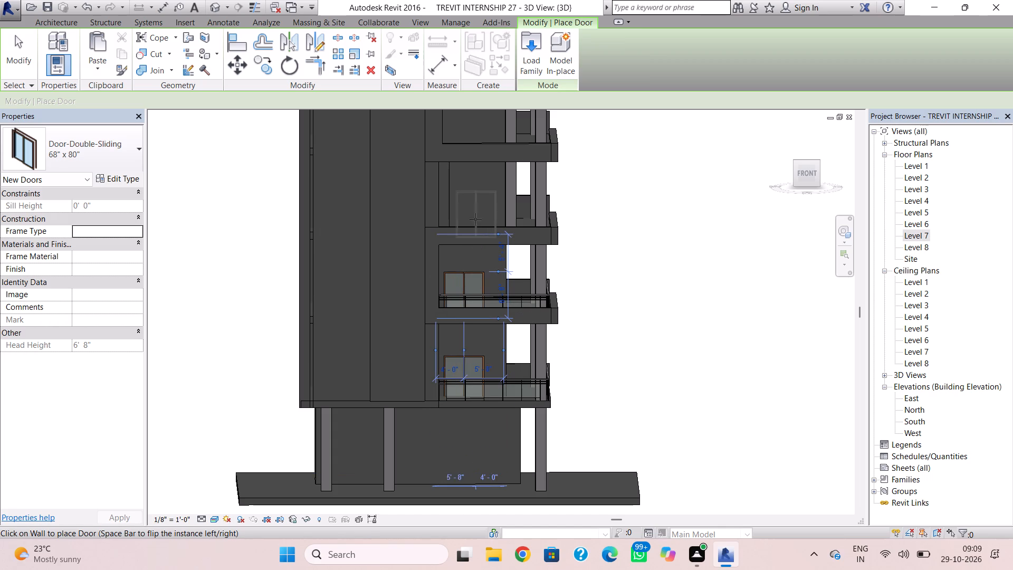
middle_click_drag(470, 202, 480, 326)
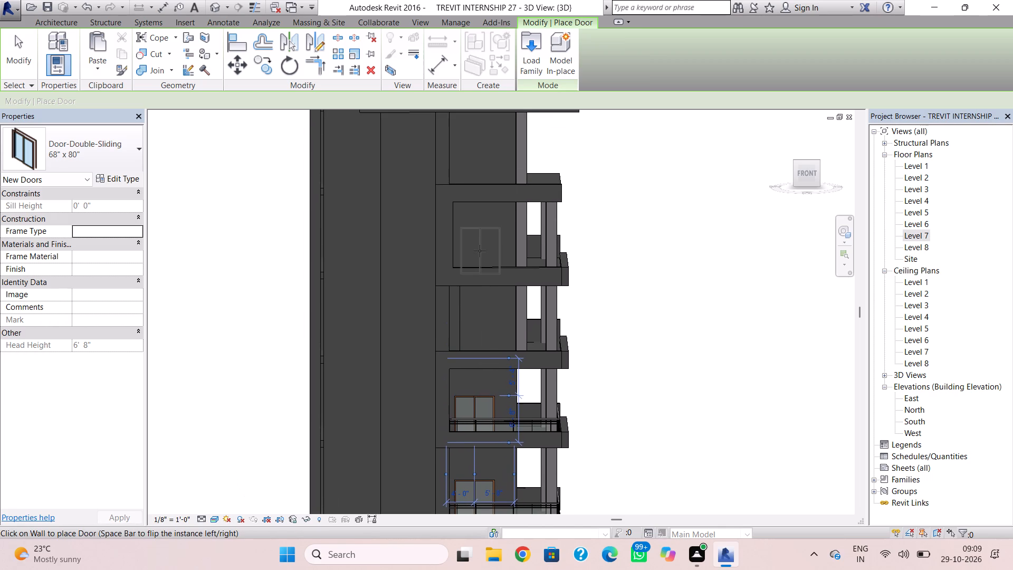
left_click(479, 250)
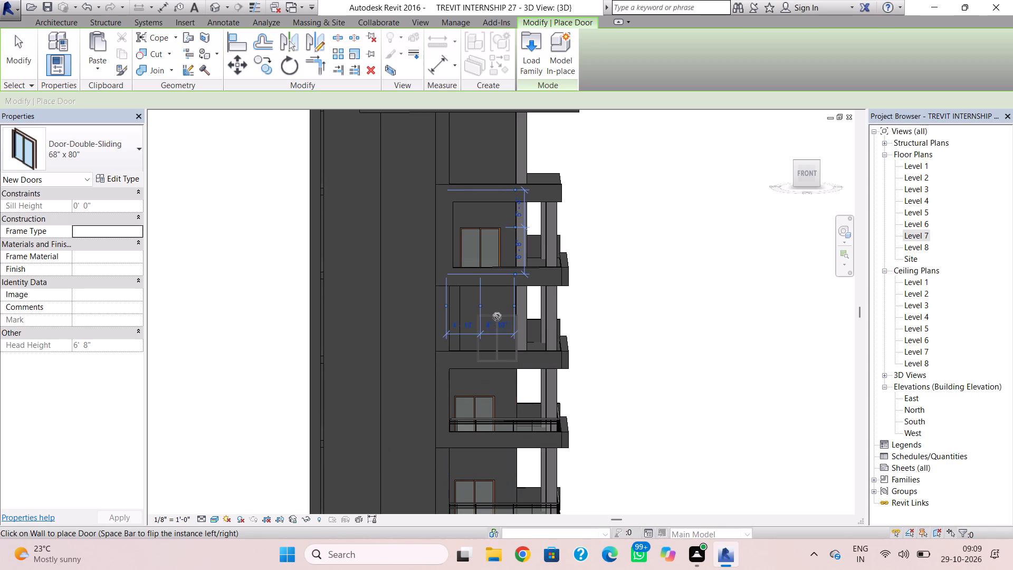
key("Escape")
key("Escape")
Raise the Level 3 sliding door to a 1' 6" sill height and nudge it slightly towards the building's right side.
left_click(497, 405)
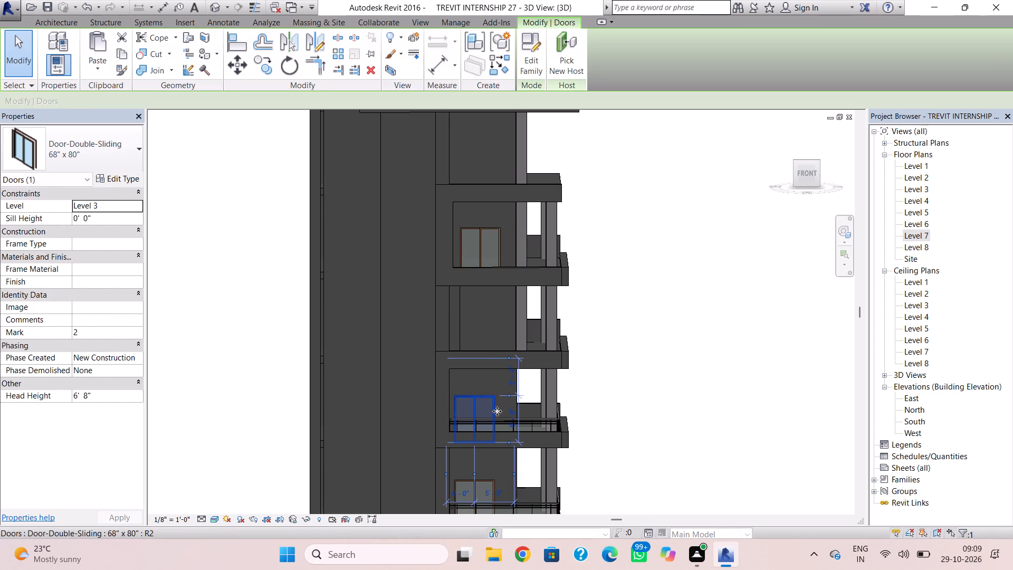
key("Up")
key("Up")
key("Up")
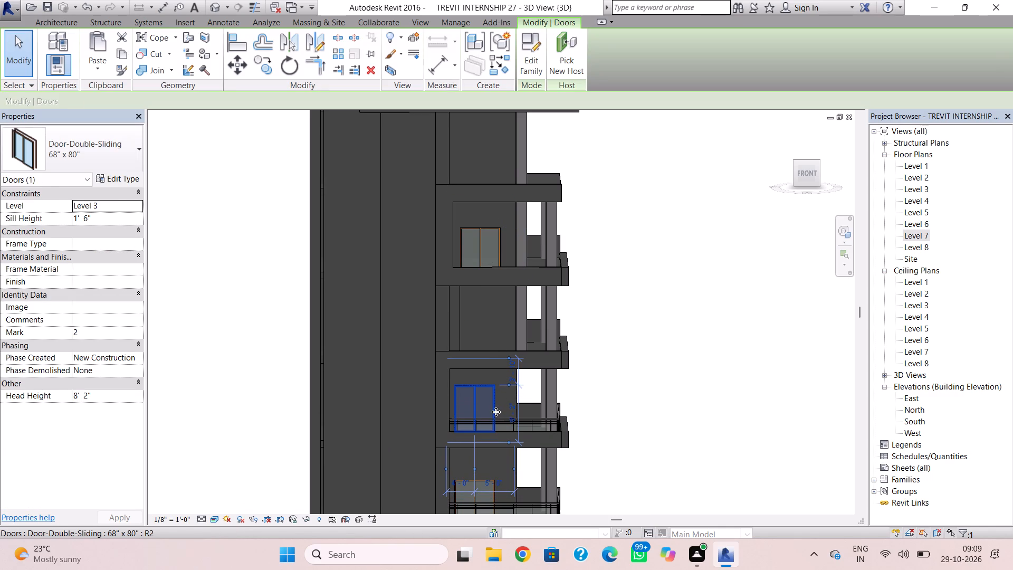
key("Right")
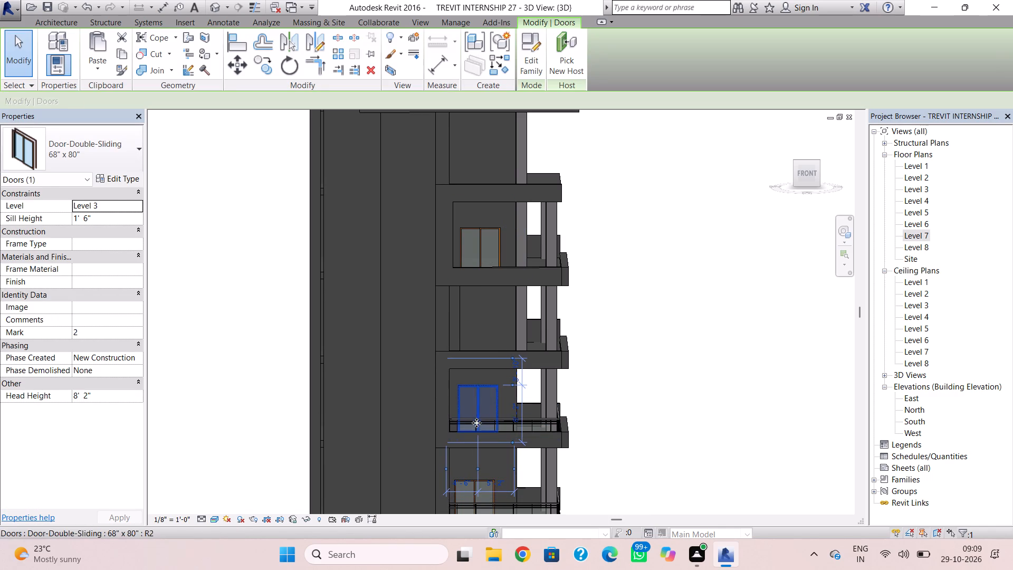
key("Escape")
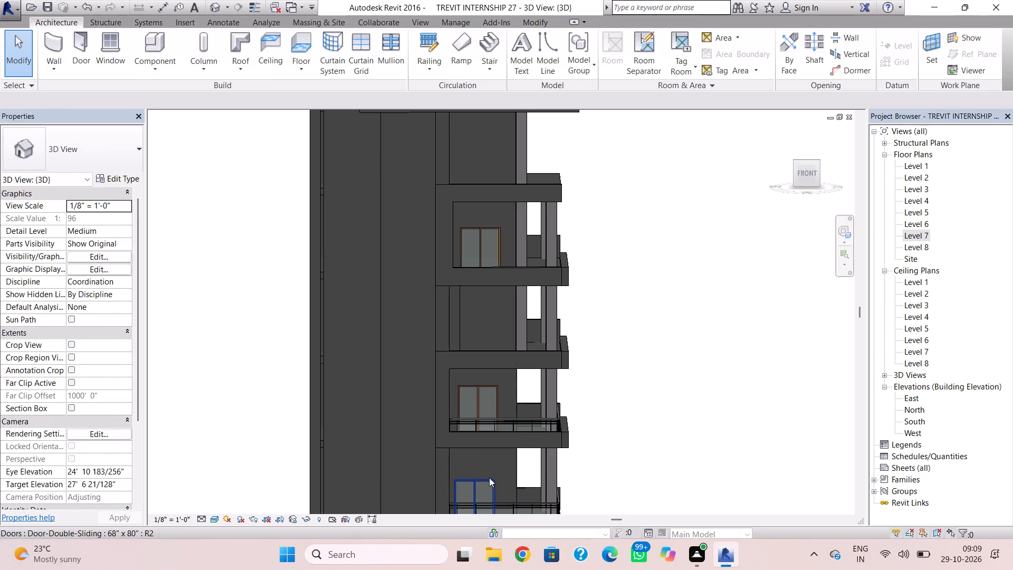
Raise the Level 2 sliding door above its balcony slab and shift it slightly towards the building's right side, matching the door above.
left_click(489, 478)
key("Up")
key("Up")
key("Right")
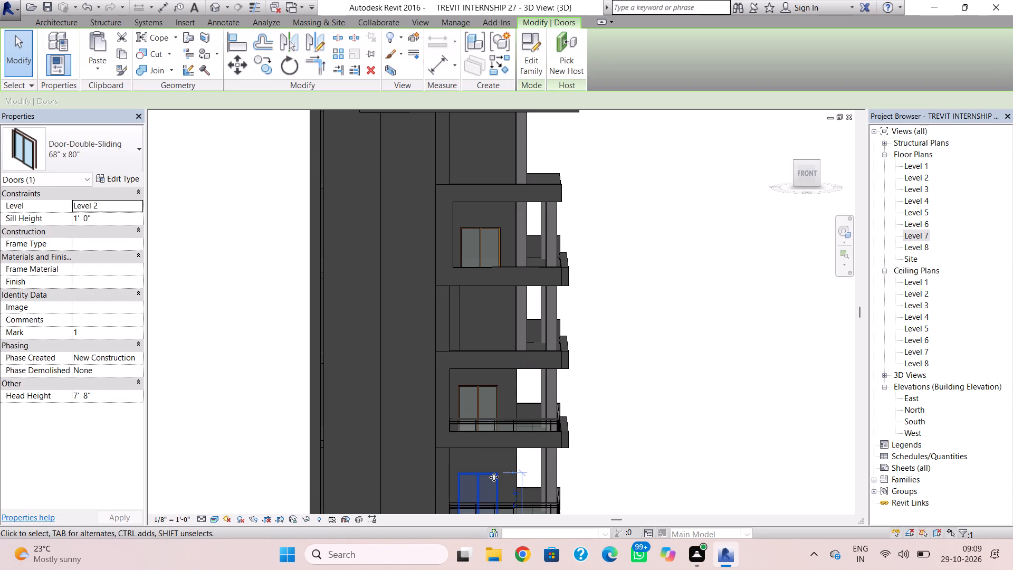
middle_click_drag(488, 452, 489, 402)
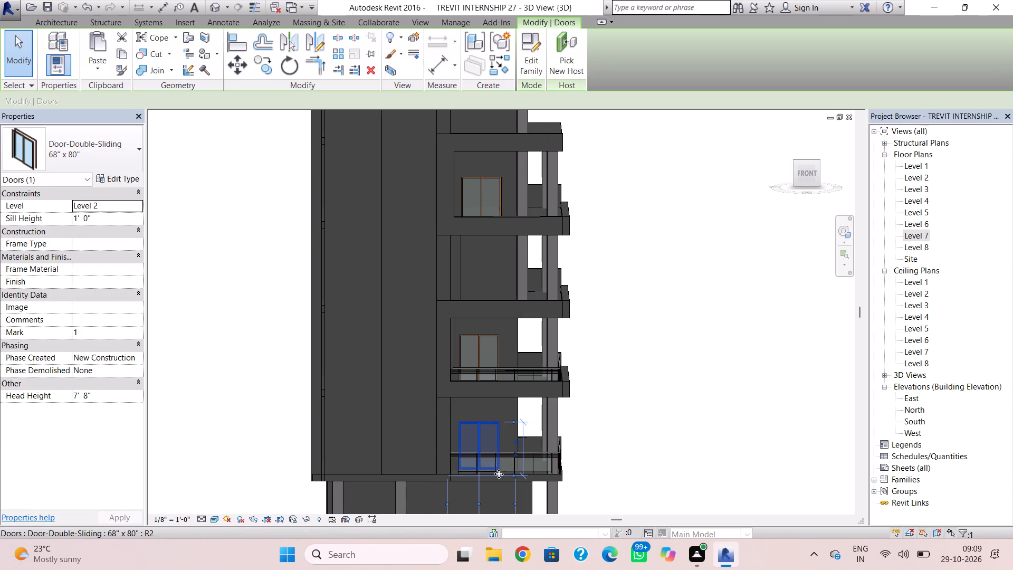
key("Up")
left_click(618, 439)
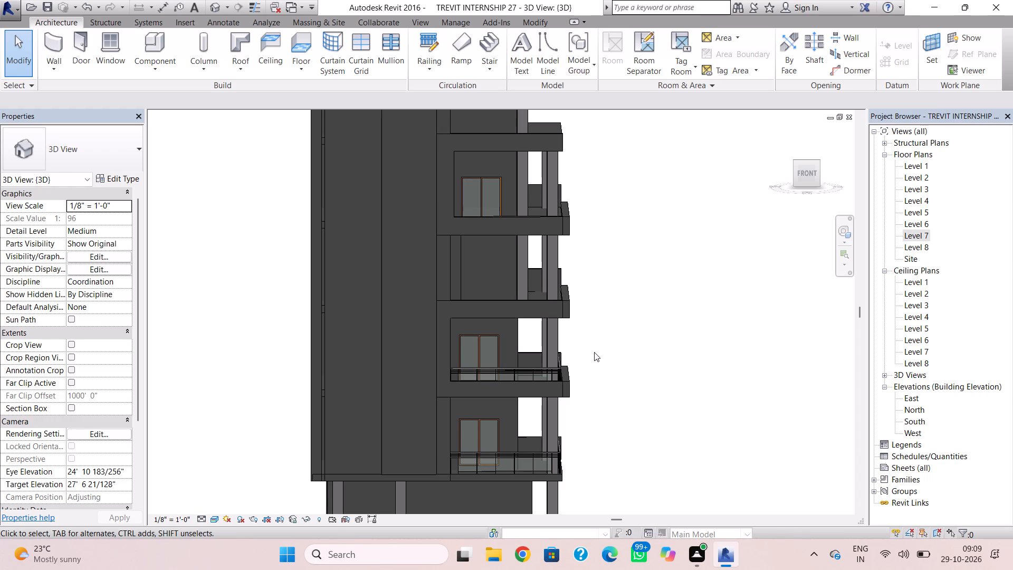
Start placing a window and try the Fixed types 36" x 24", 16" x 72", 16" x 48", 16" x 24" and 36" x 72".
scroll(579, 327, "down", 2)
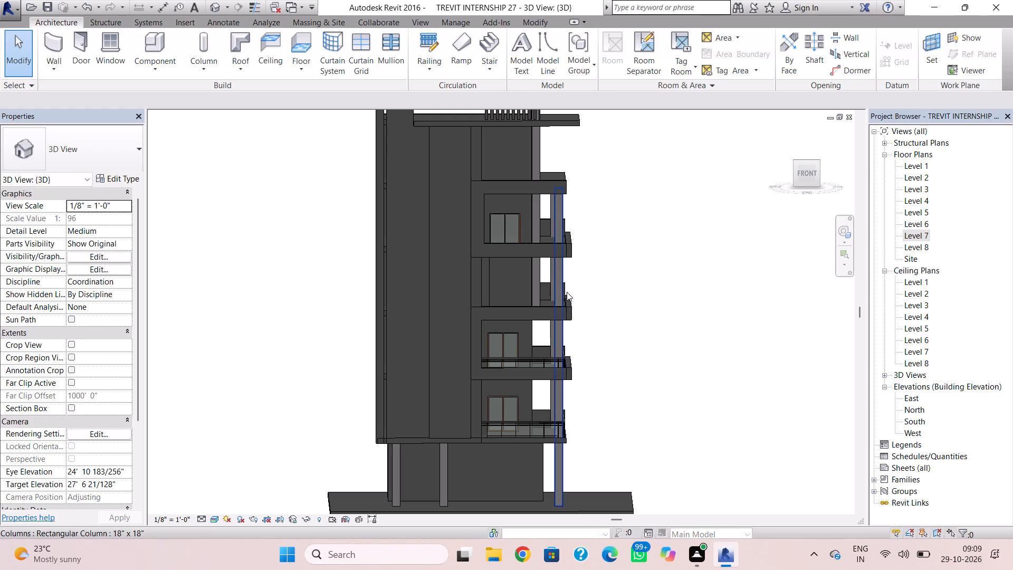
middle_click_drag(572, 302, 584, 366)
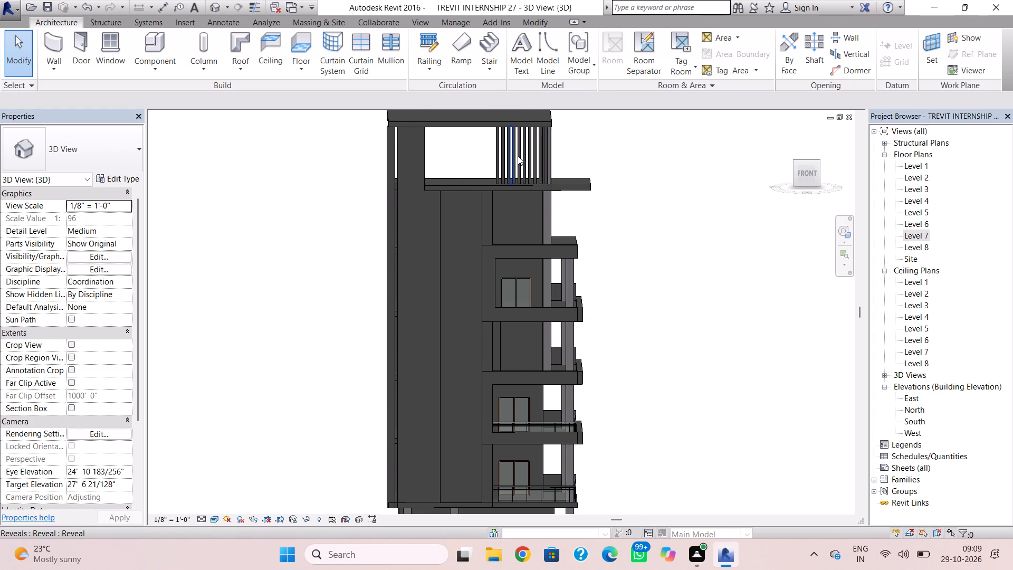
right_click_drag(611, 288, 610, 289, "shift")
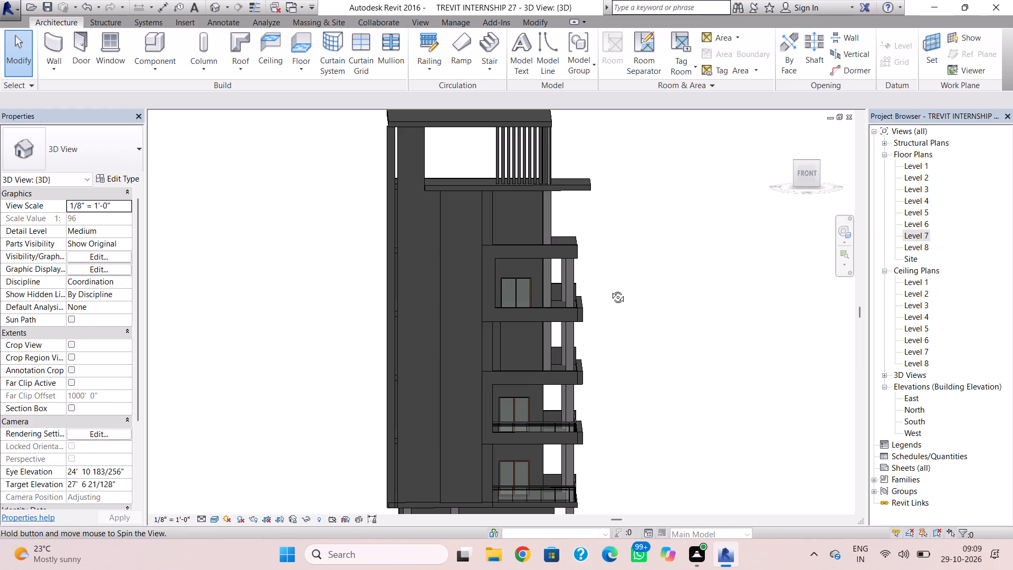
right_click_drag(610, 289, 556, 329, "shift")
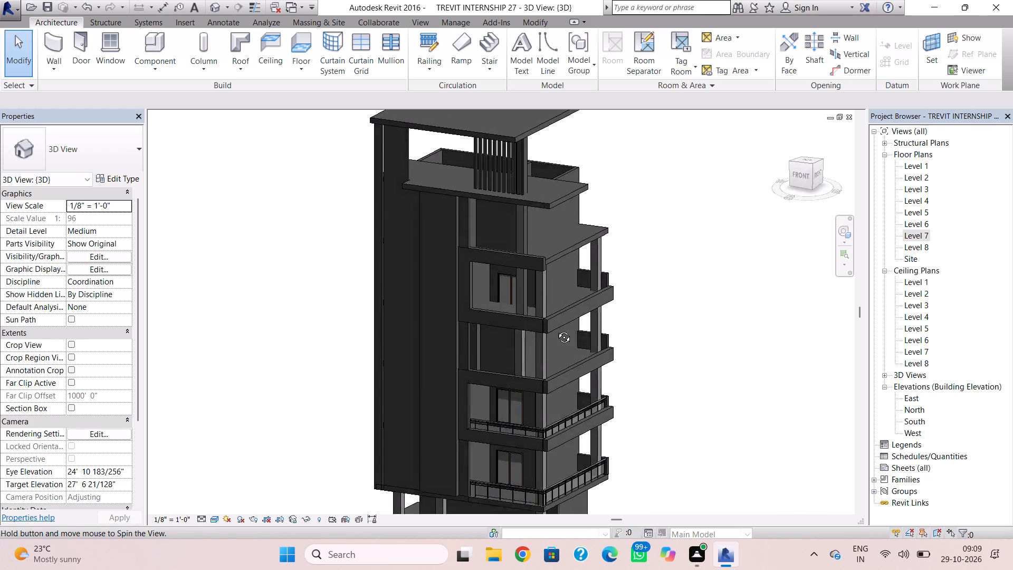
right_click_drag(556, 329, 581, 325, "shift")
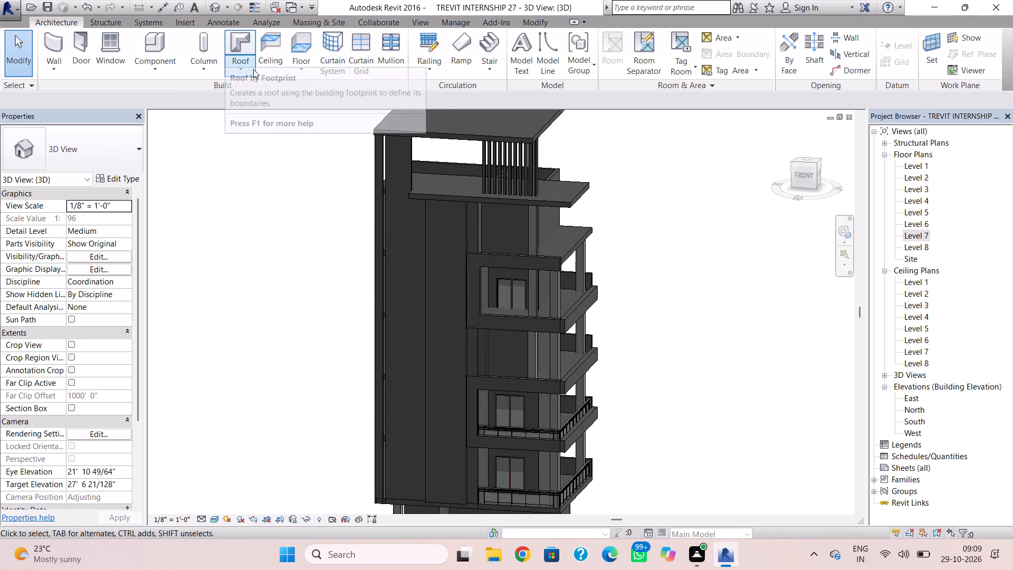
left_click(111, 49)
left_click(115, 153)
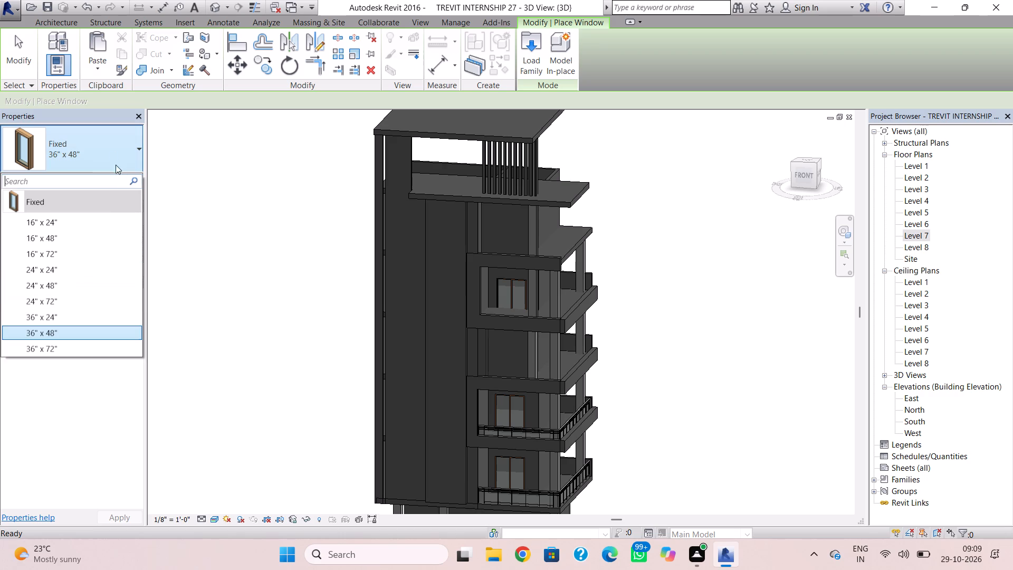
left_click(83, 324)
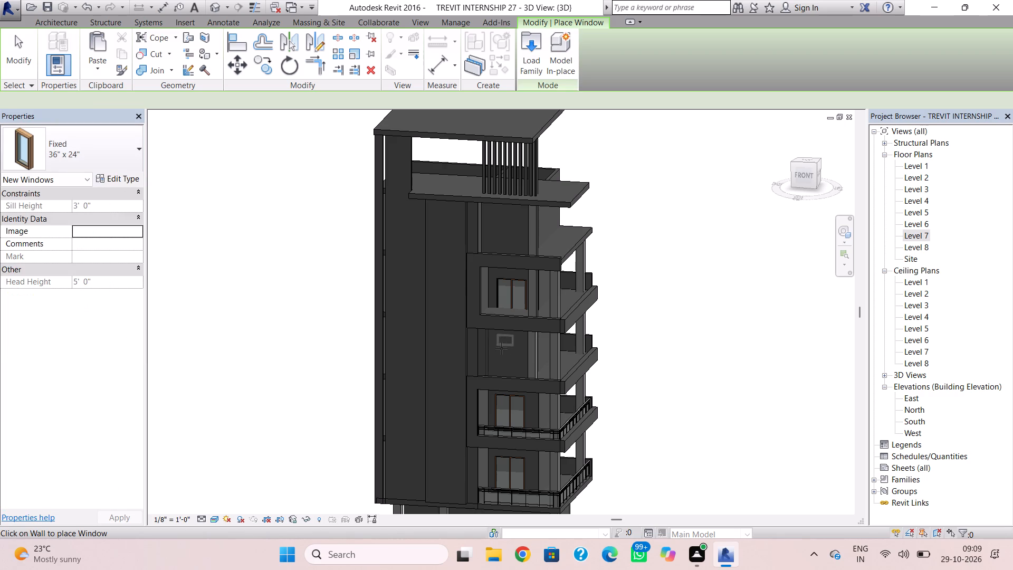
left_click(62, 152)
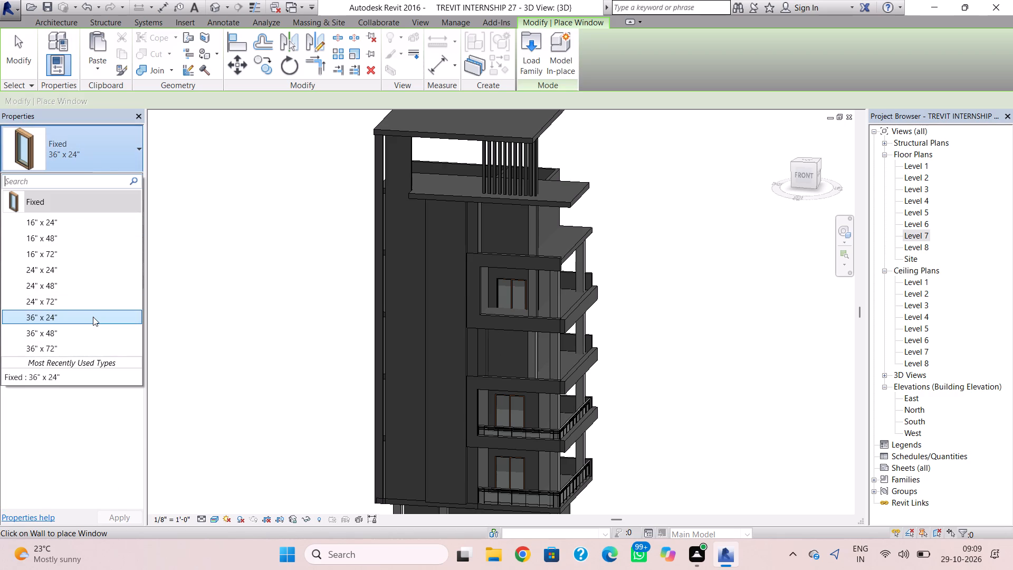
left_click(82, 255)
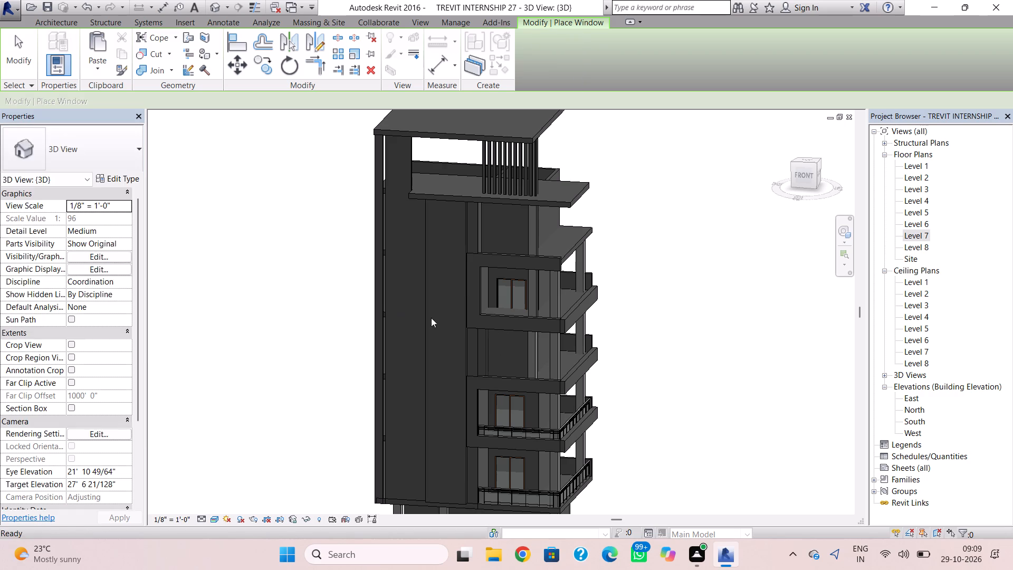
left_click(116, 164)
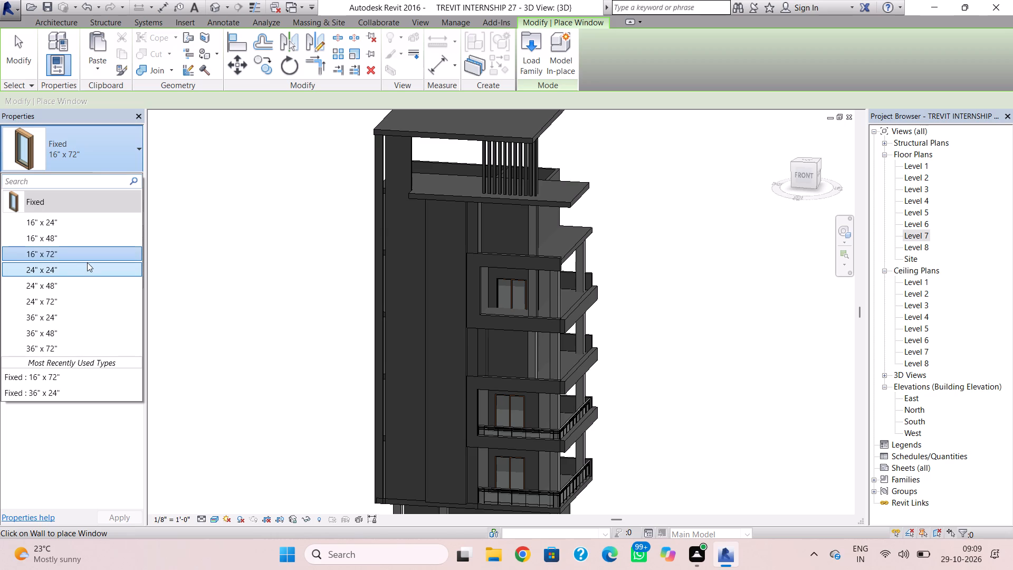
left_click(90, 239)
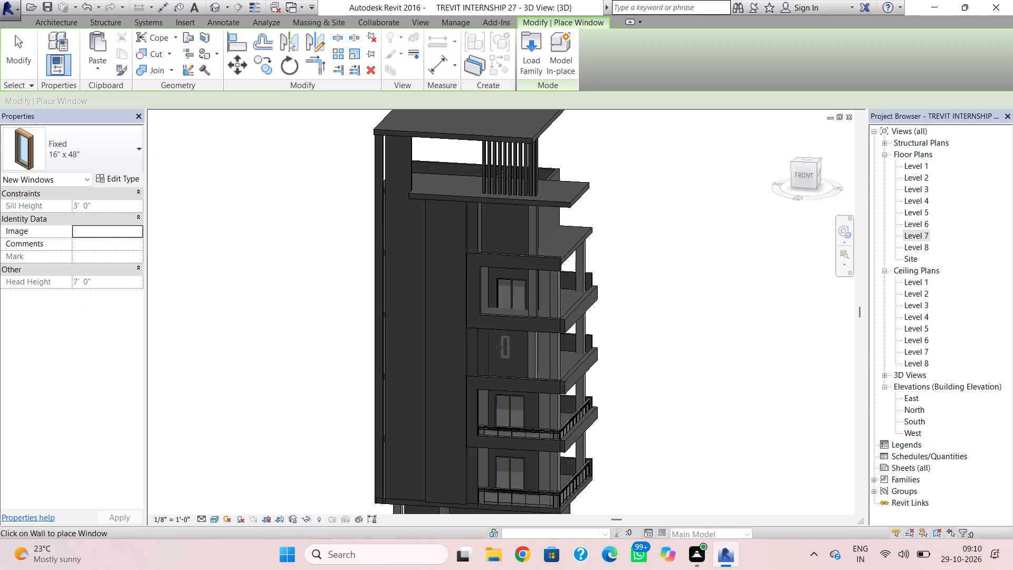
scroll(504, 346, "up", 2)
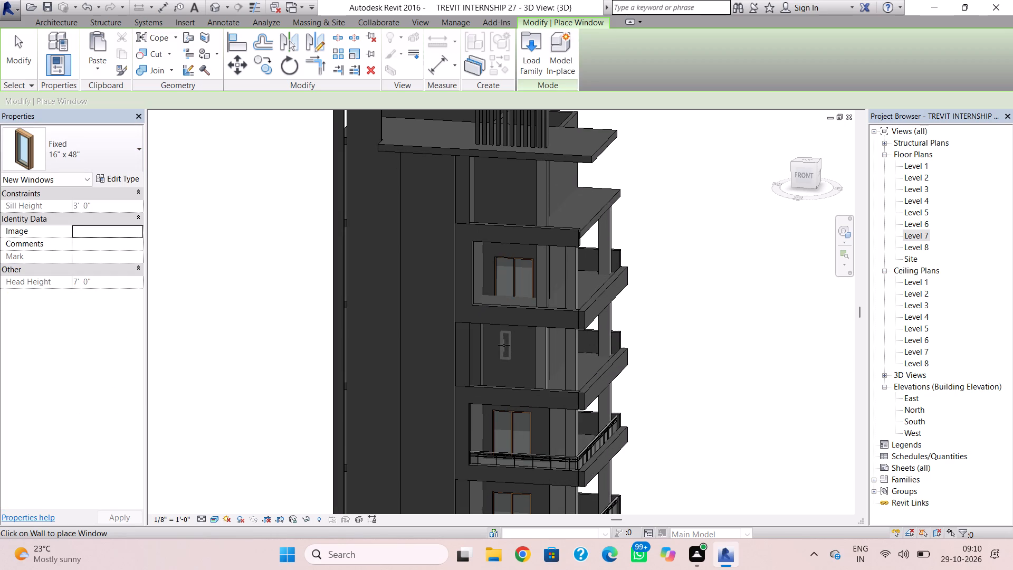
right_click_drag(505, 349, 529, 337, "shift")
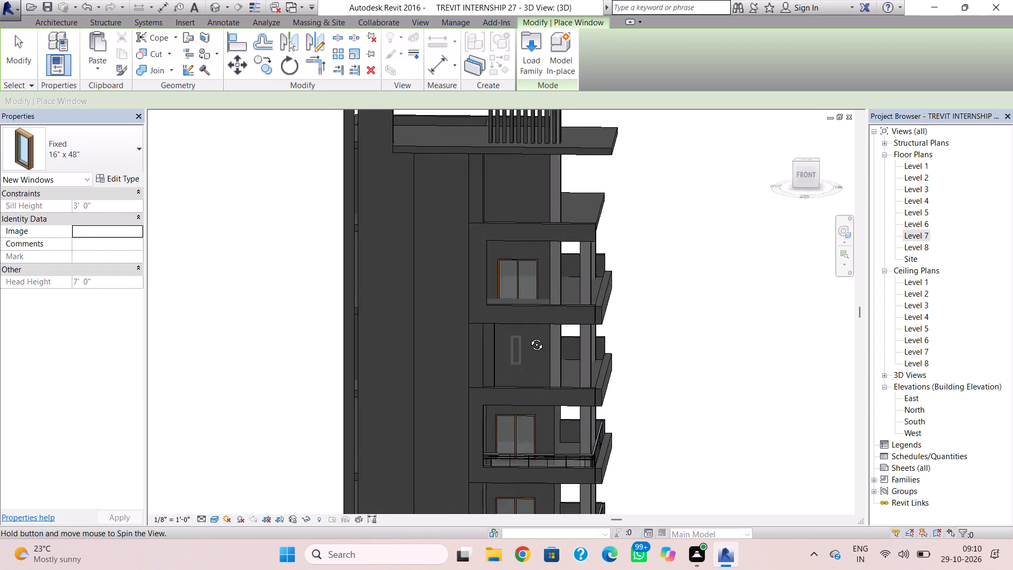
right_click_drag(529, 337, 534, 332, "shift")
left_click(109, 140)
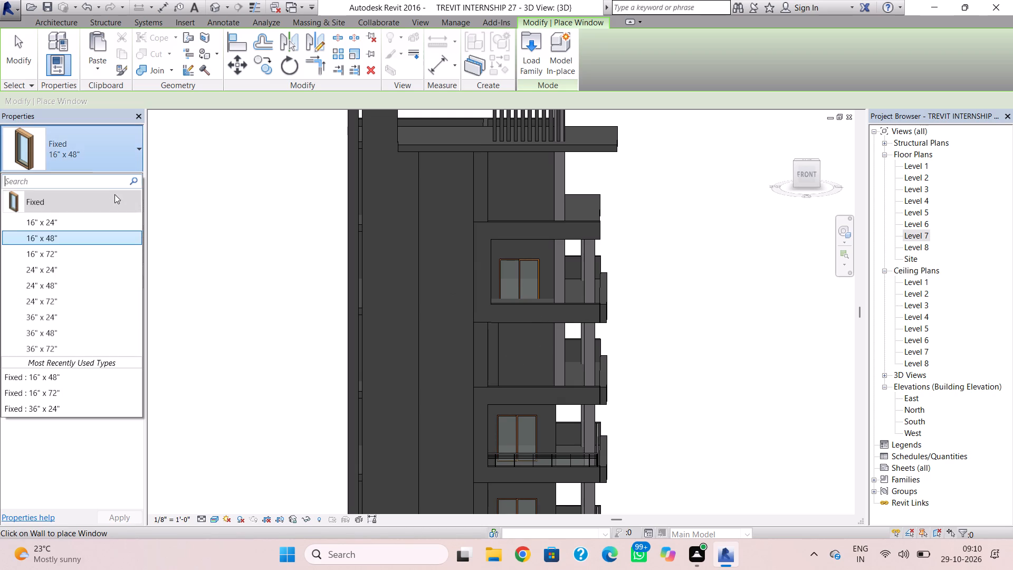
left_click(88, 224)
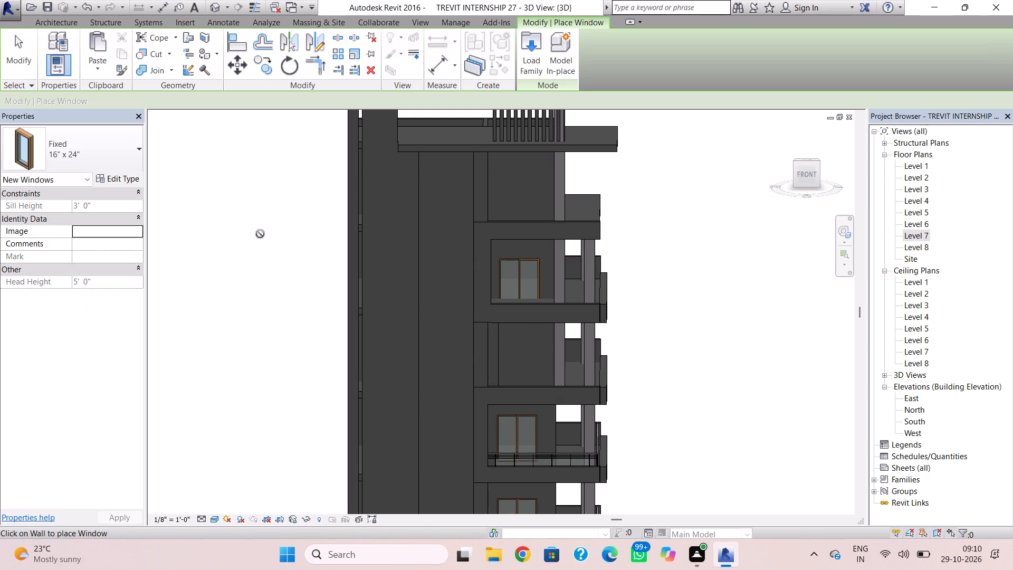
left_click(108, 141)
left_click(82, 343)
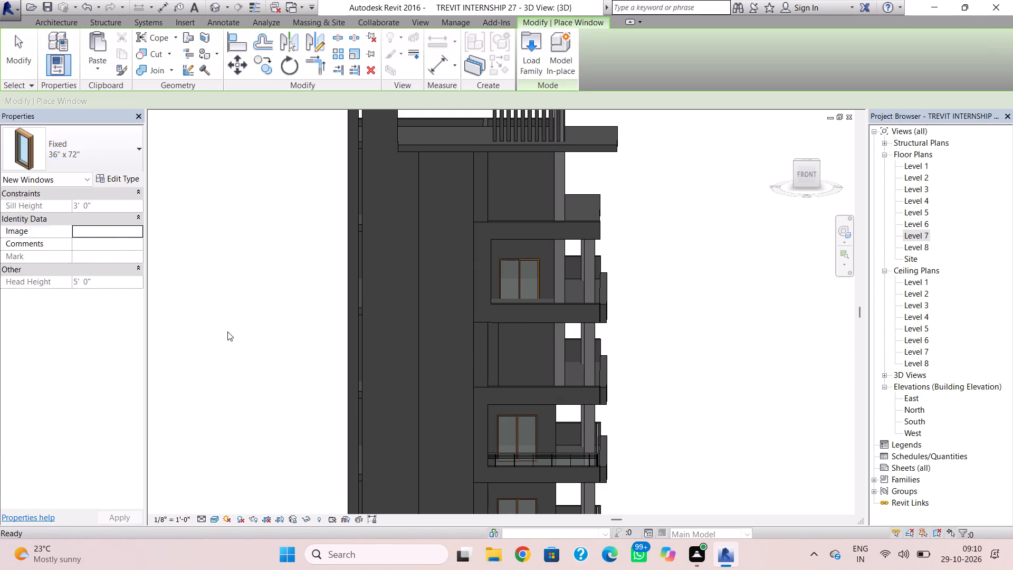
Place Fixed 36" x 48" windows in the front walls at Level 4 and Level 6, between and above the sliding doors.
left_click(51, 152)
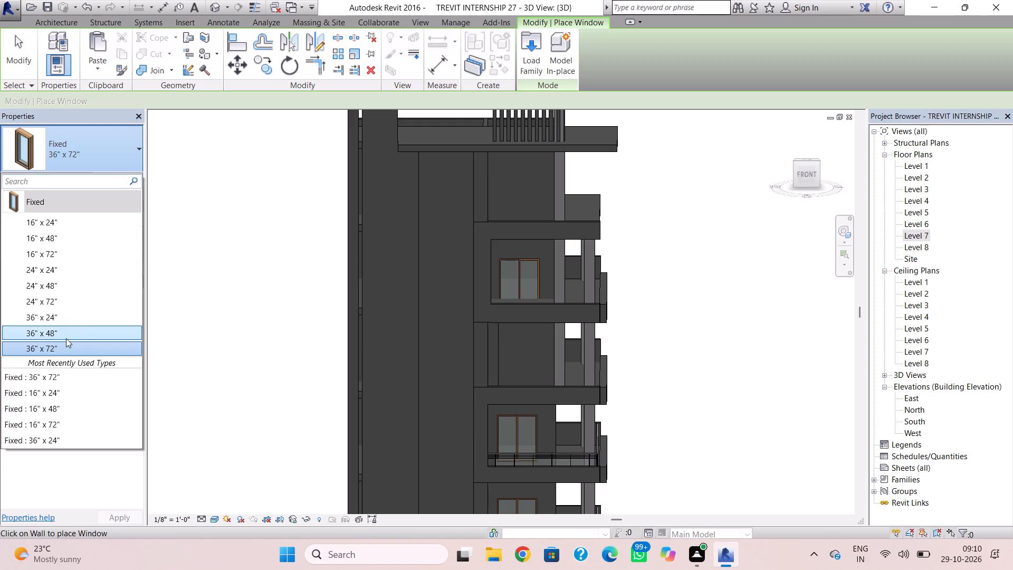
left_click(66, 338)
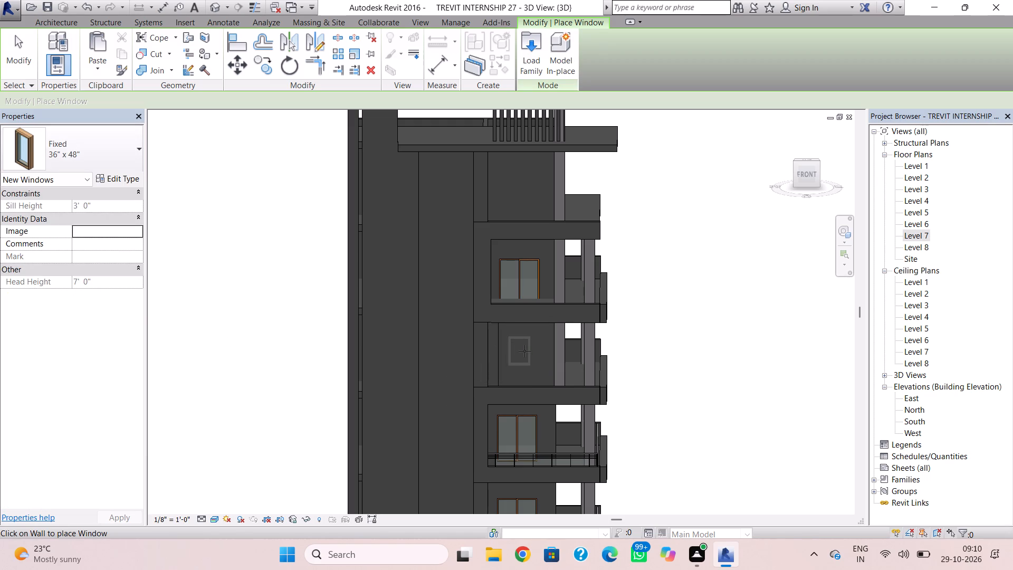
left_click(525, 350)
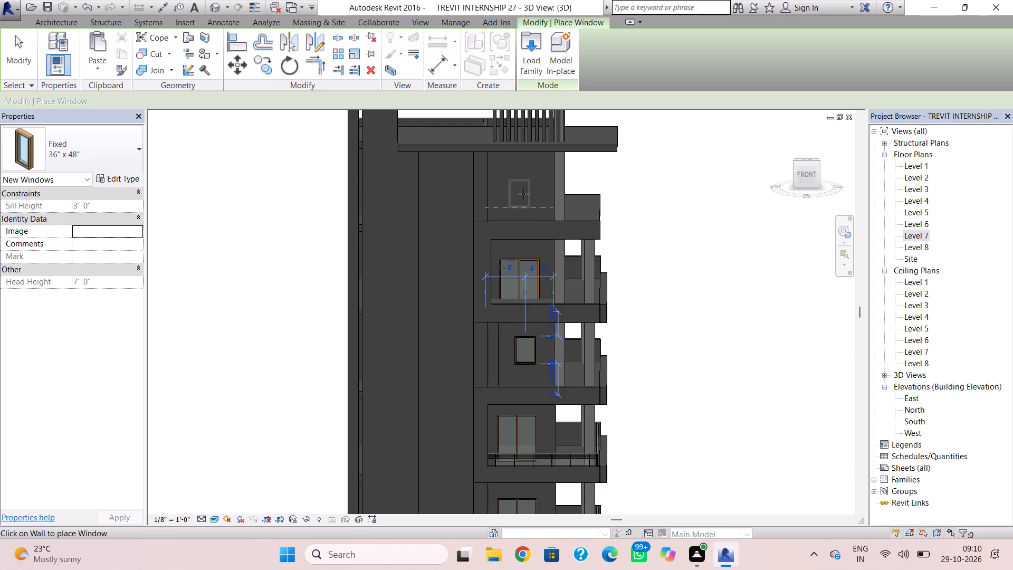
left_click(523, 194)
key("Escape")
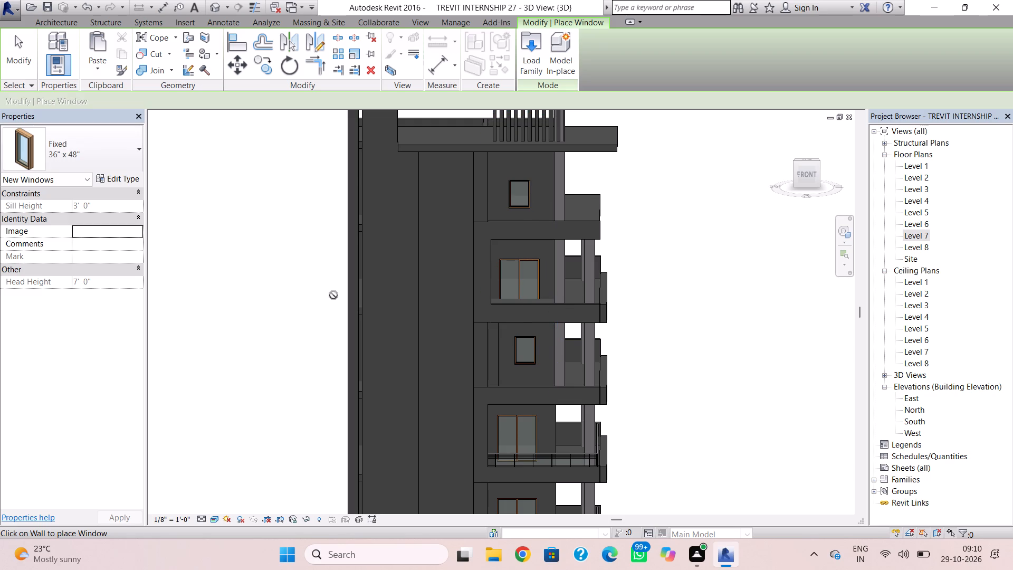
scroll(348, 282, "down", 2)
middle_click_drag(349, 282, 362, 166)
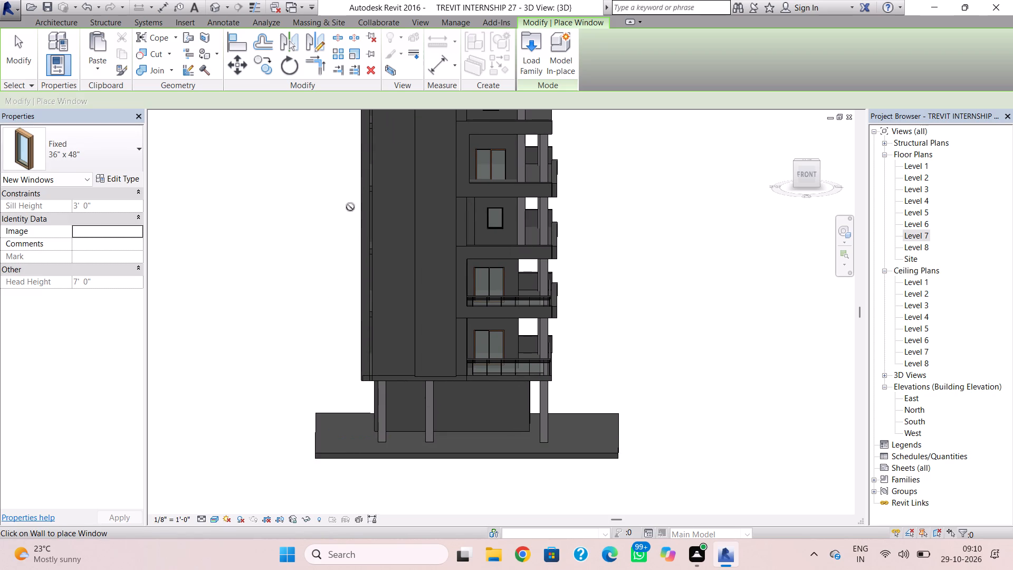
key("Escape")
Load the Casement Dbl with Trim.0001 window family from the US Imperial Windows library folder.
scroll(458, 265, "down", 1)
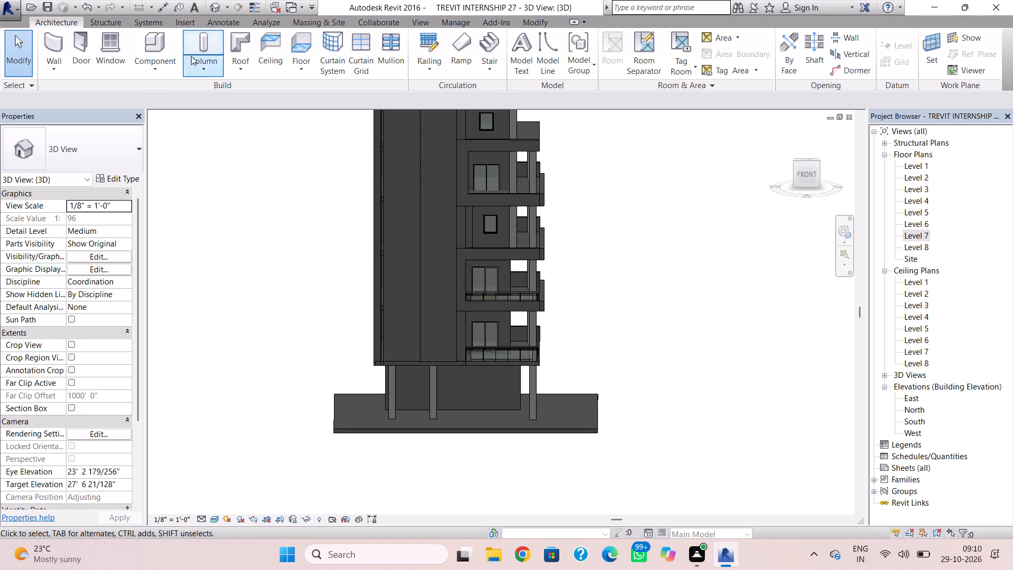
left_click(125, 38)
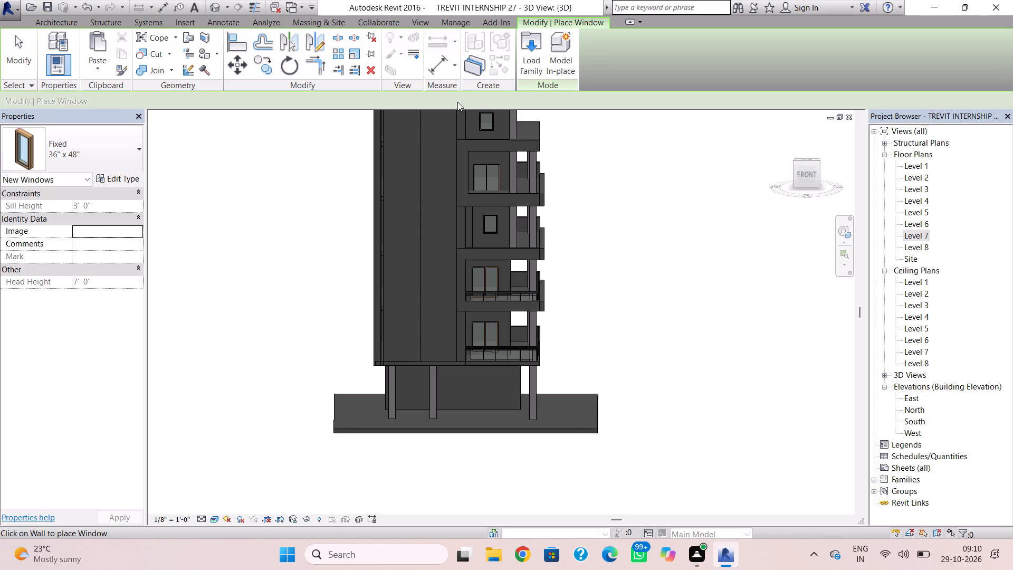
left_click(538, 45)
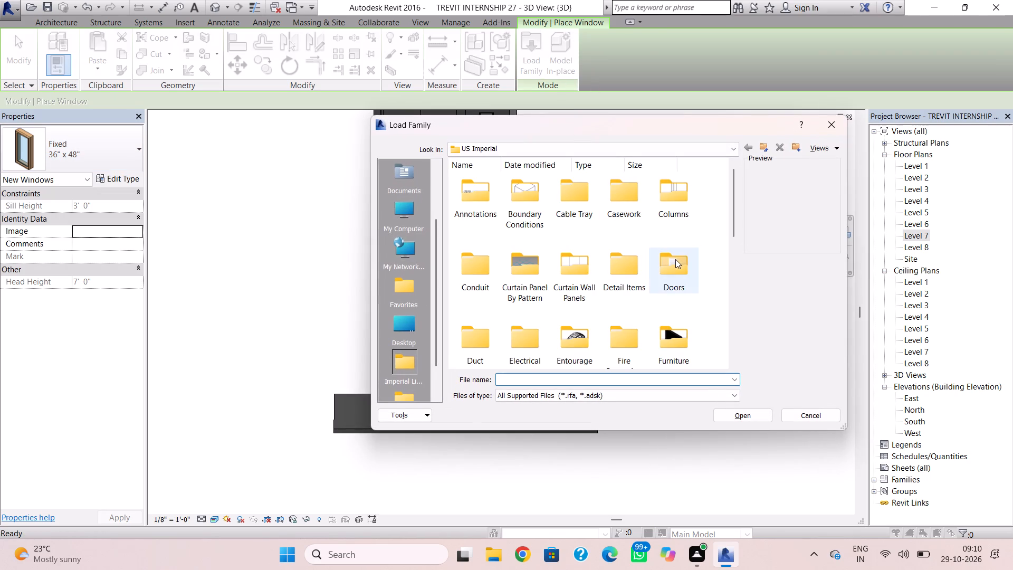
scroll(664, 269, "down", 5)
double_click(587, 330)
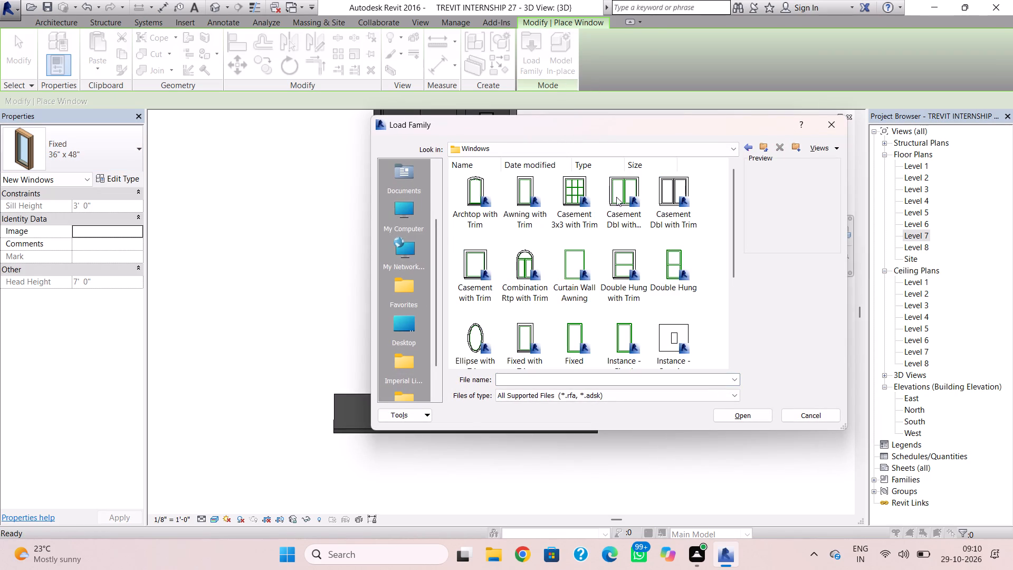
left_click(618, 172)
left_click(624, 184)
left_click(737, 407)
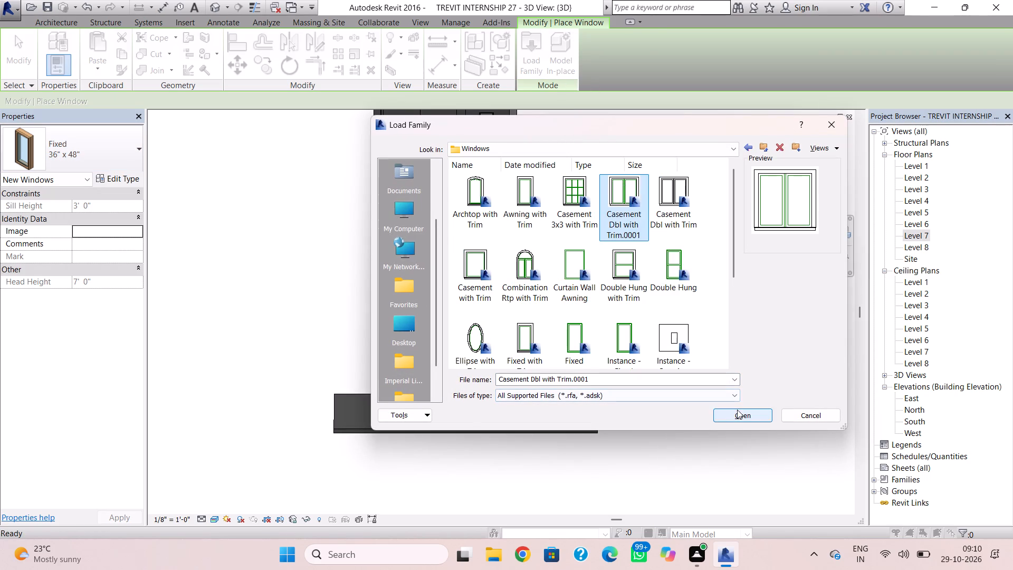
left_click(724, 415)
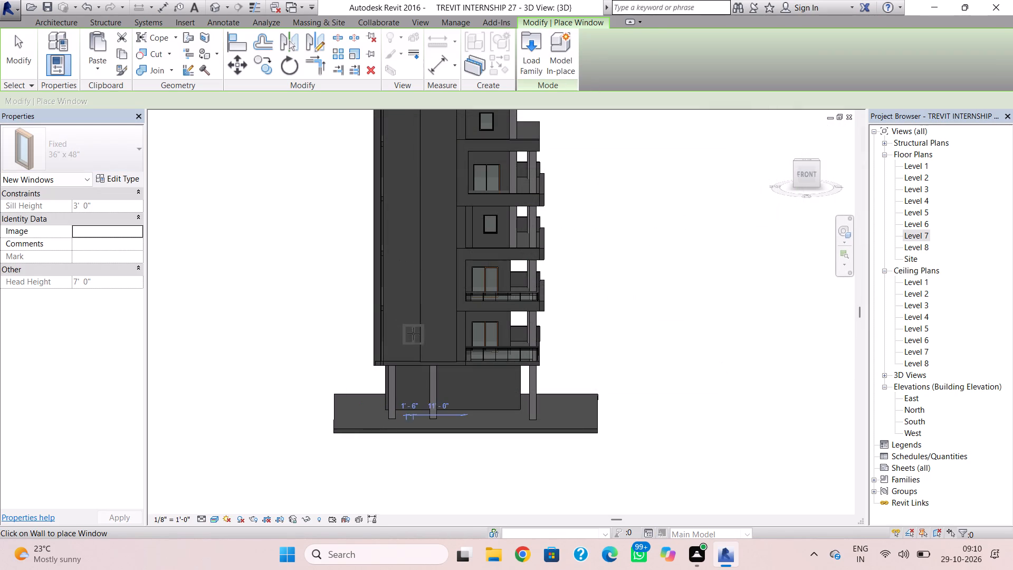
Place 48" x 48" Casement Dbl with Trim windows in the tall plain front wall at Level 2, Level 3 and Level 5.
scroll(405, 332, "up", 1)
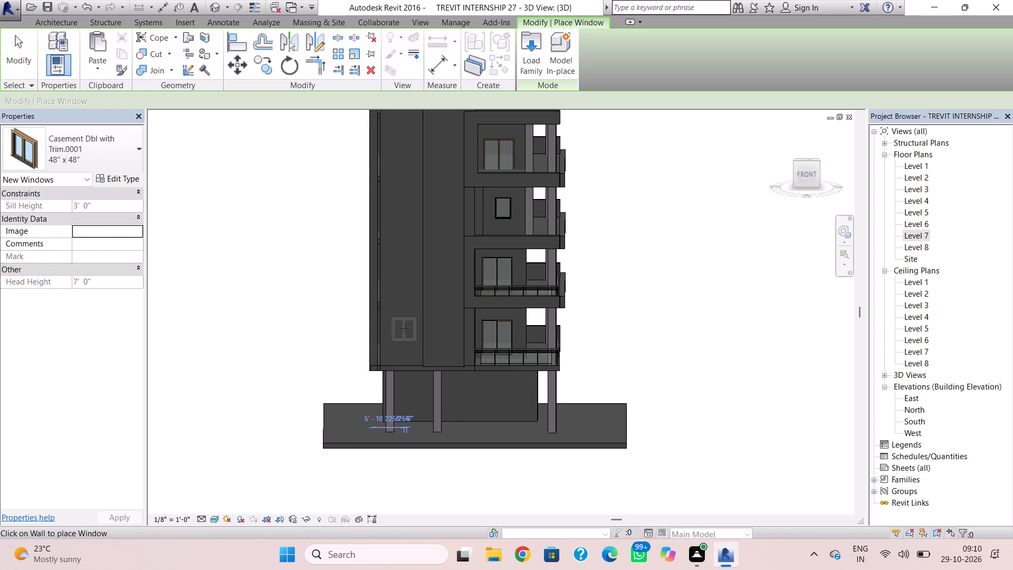
left_click(403, 328)
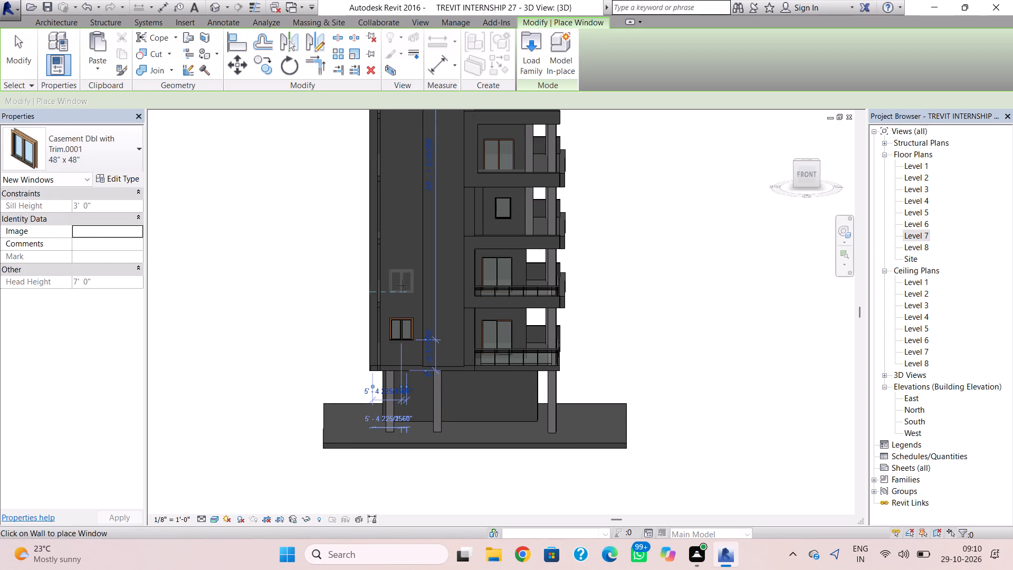
left_click(402, 264)
middle_click_drag(409, 235, 426, 309)
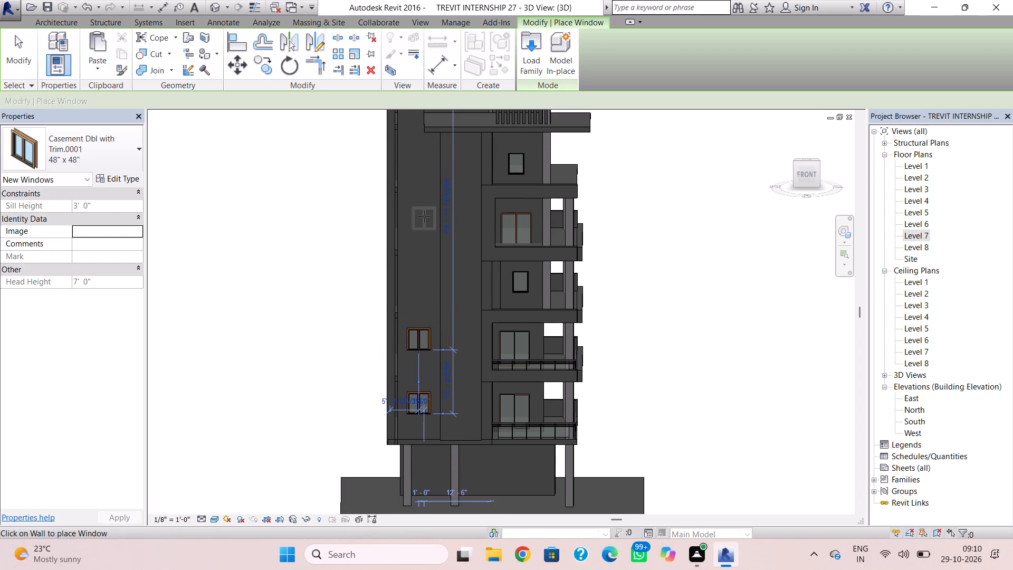
left_click(416, 222)
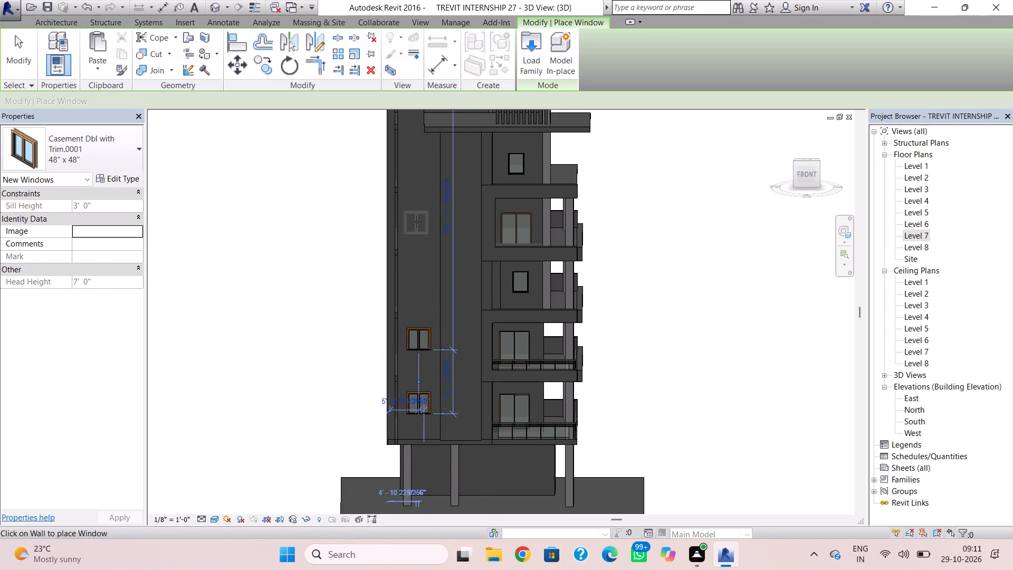
middle_click_drag(419, 206, 428, 249)
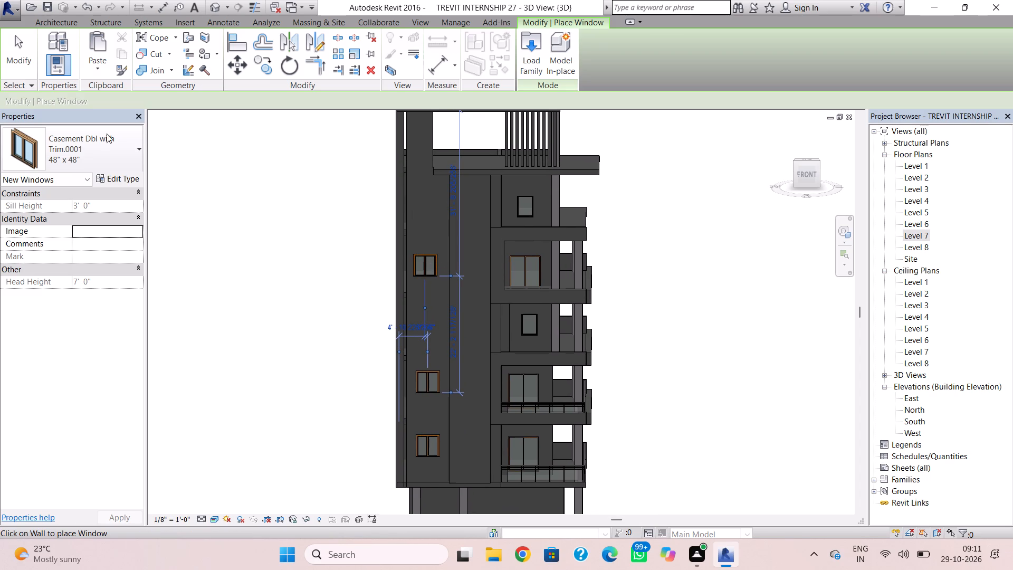
key("Escape")
Place Fixed 24" x 48" windows in the tall plain front wall at Level 4 and Level 6, between and above the casement windows.
left_click(103, 145)
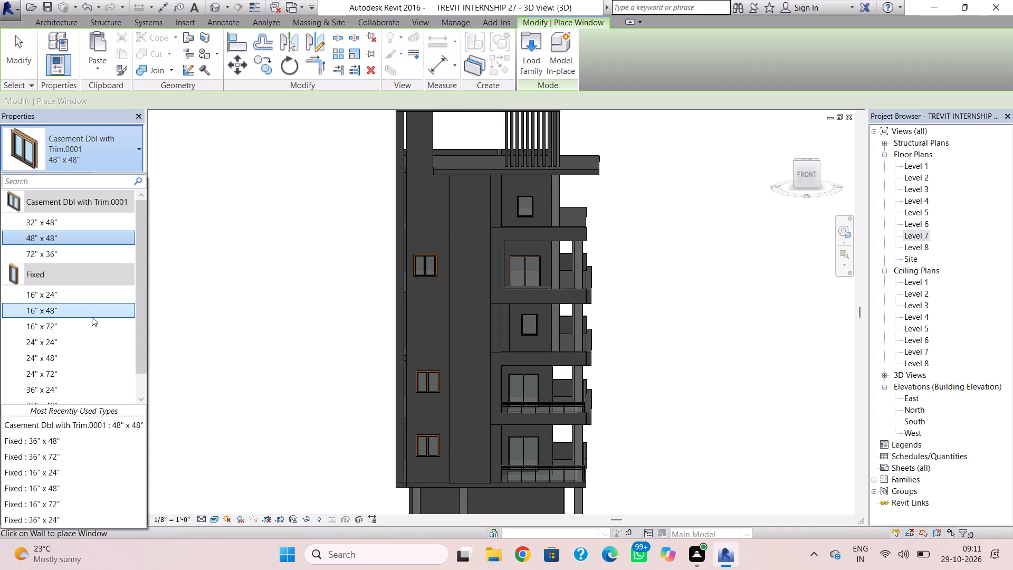
left_click(92, 317)
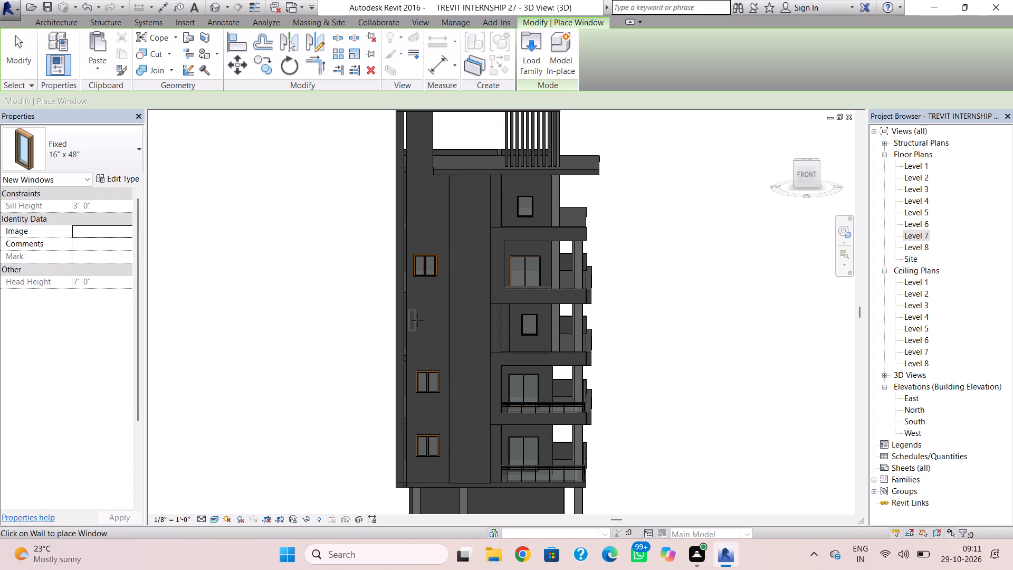
left_click(120, 153)
left_click(100, 353)
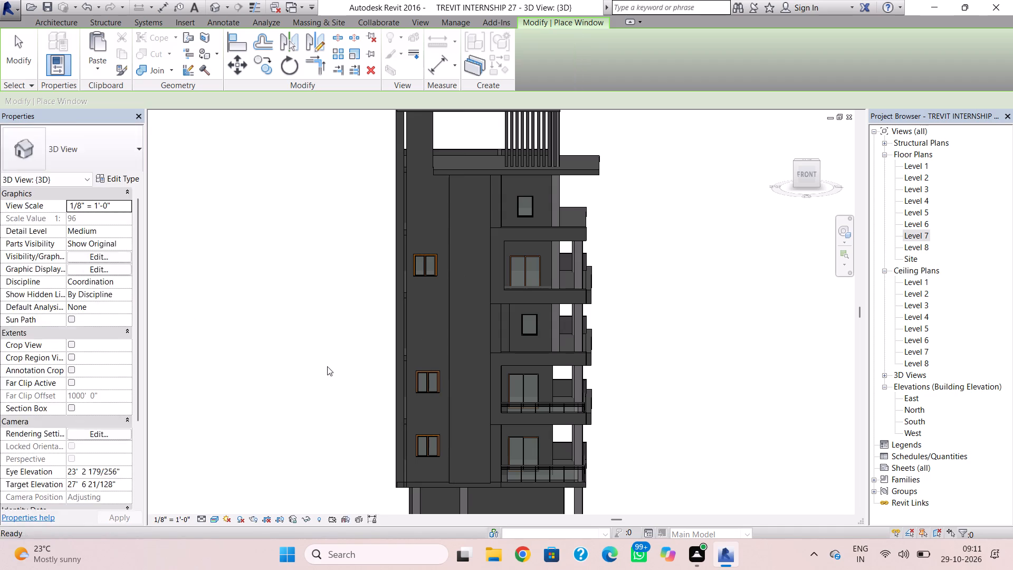
left_click(424, 324)
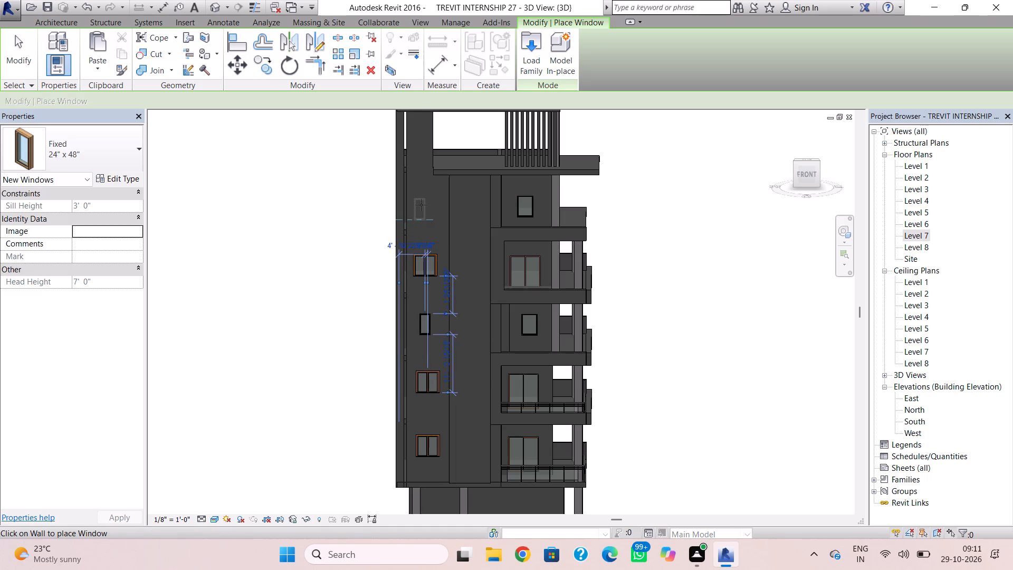
left_click(422, 205)
key("Escape")
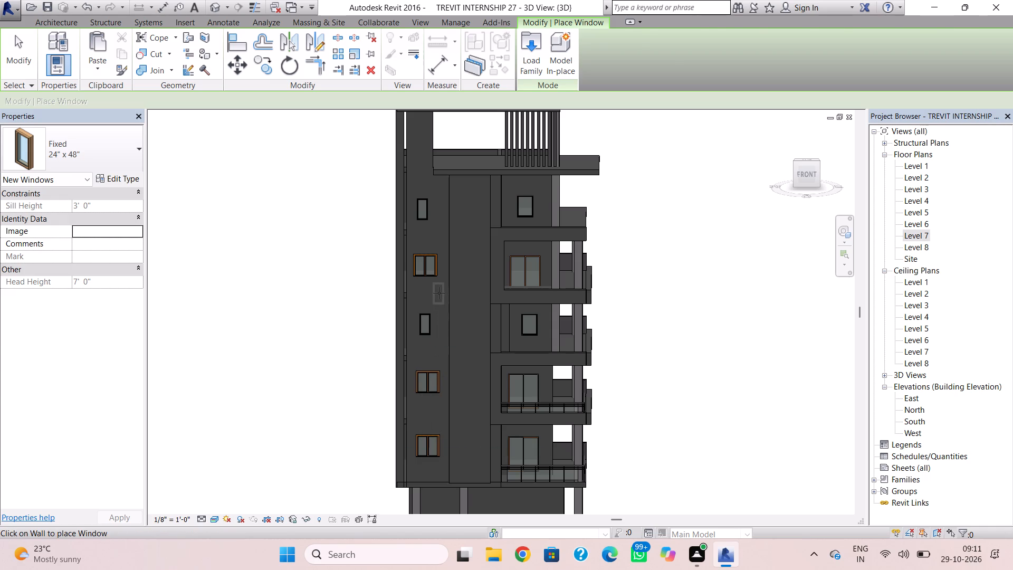
key("Escape")
Nudge the Level 6 Fixed window slightly right and the Level 2 casement window slightly left to line up the front wall's window column.
left_click(425, 214)
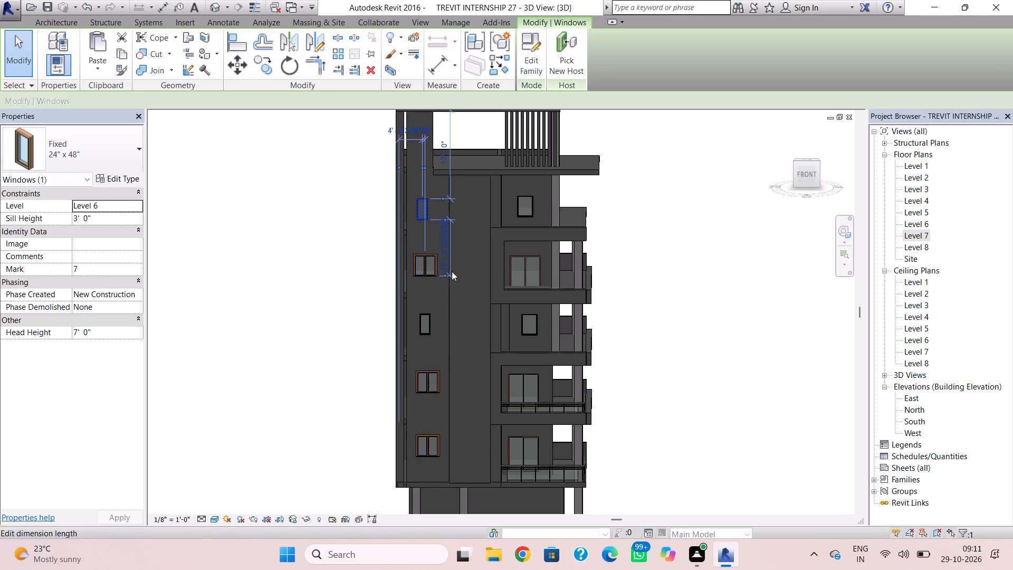
key("Right")
left_click(297, 352)
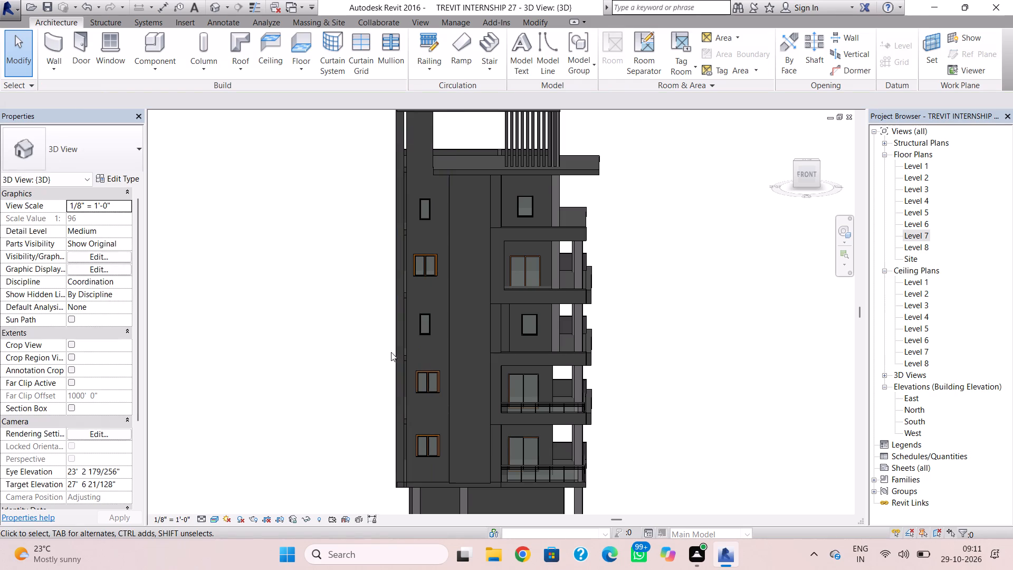
left_click(416, 434)
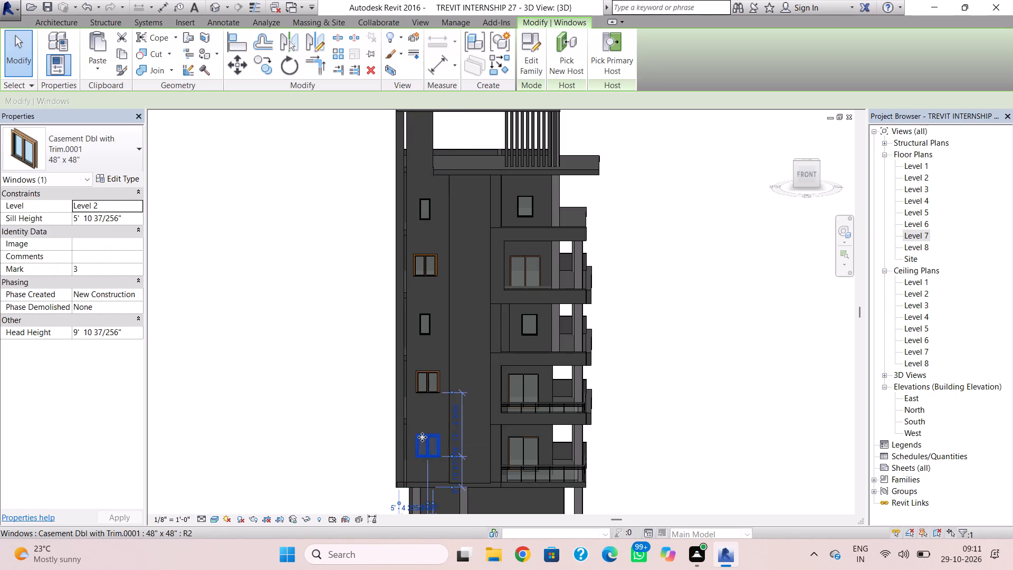
scroll(422, 437, "up", 6)
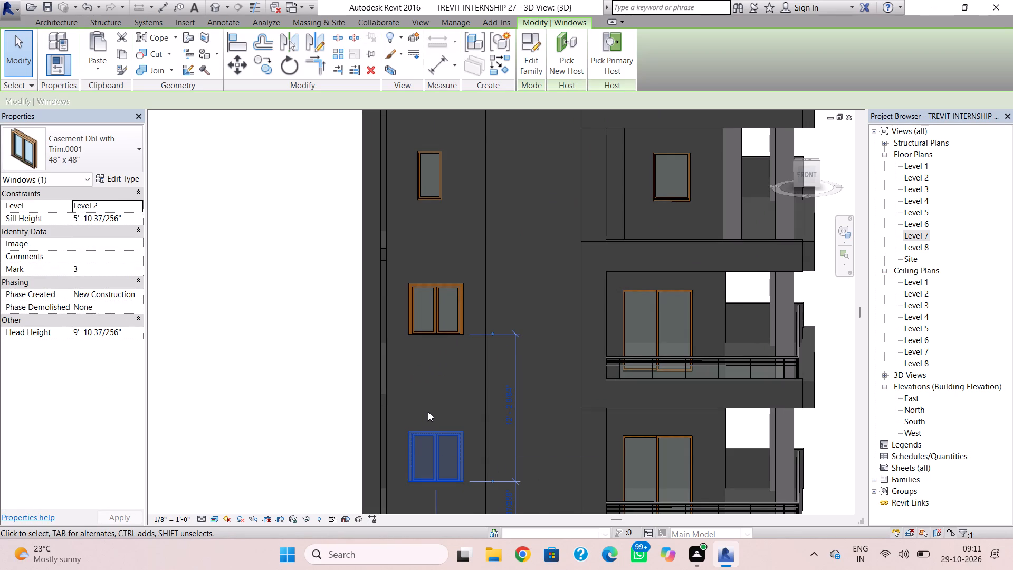
key("Left")
left_click(408, 399)
scroll(328, 352, "down", 4)
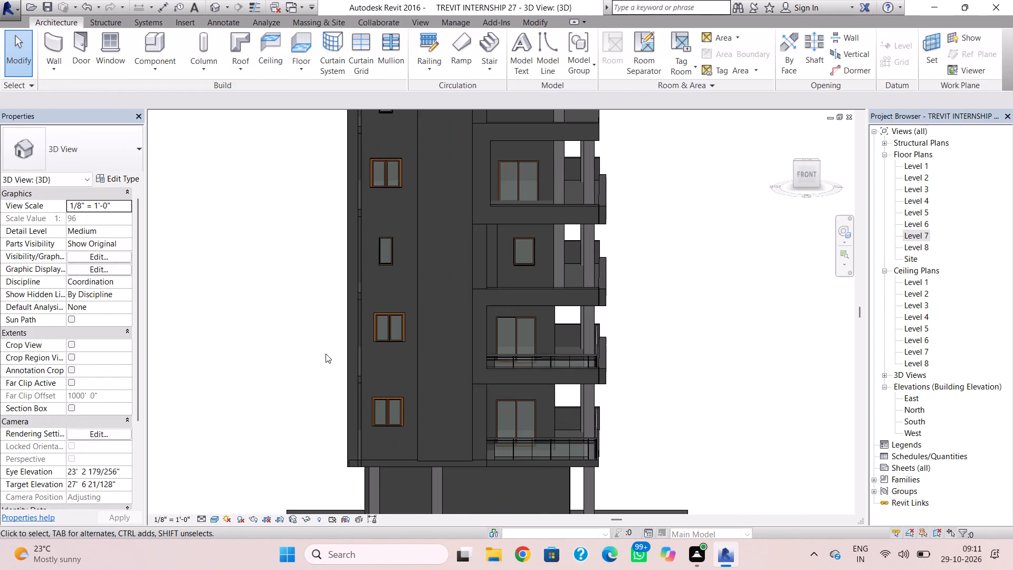
scroll(326, 354, "down", 3)
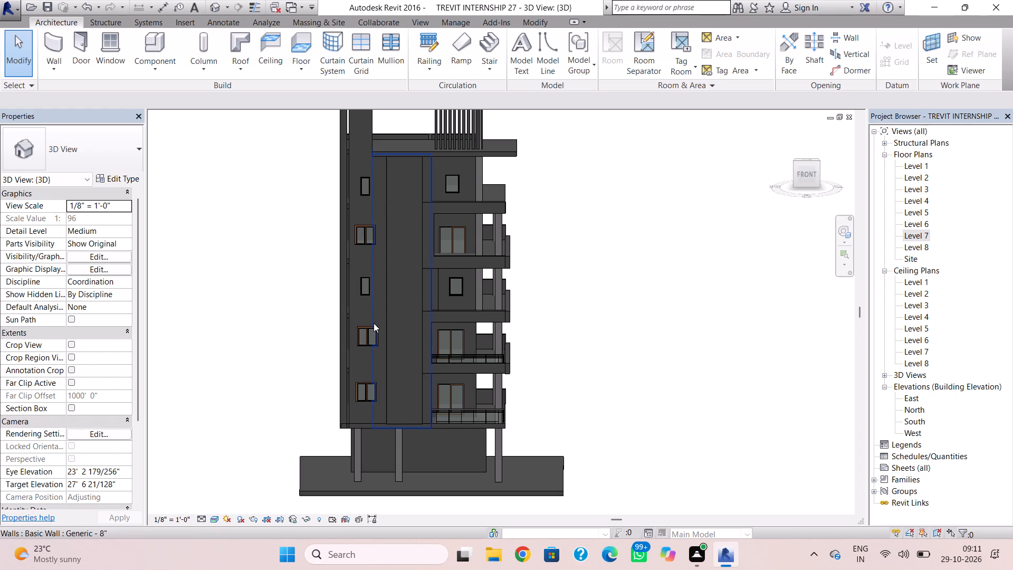
scroll(374, 323, "down", 1)
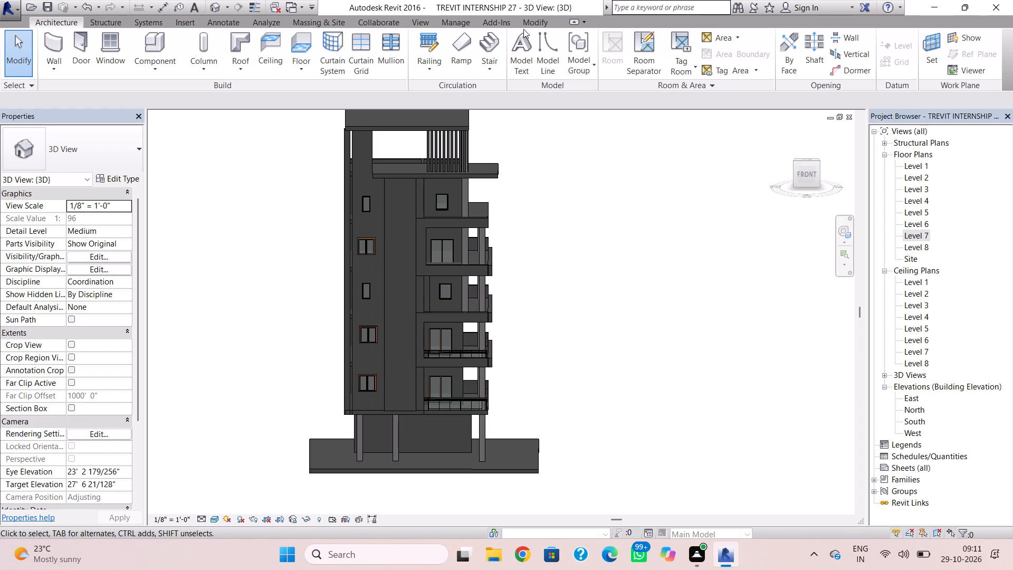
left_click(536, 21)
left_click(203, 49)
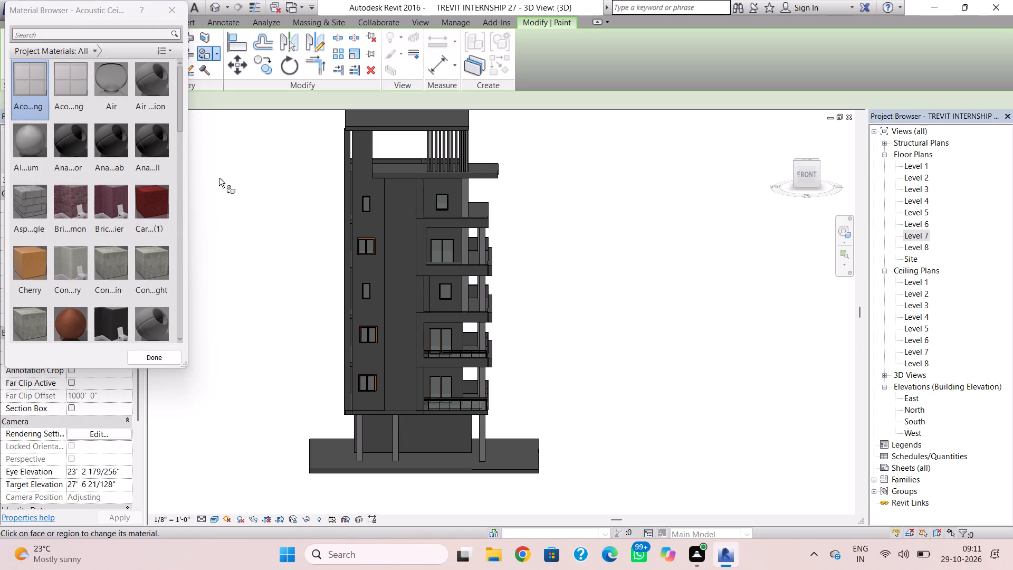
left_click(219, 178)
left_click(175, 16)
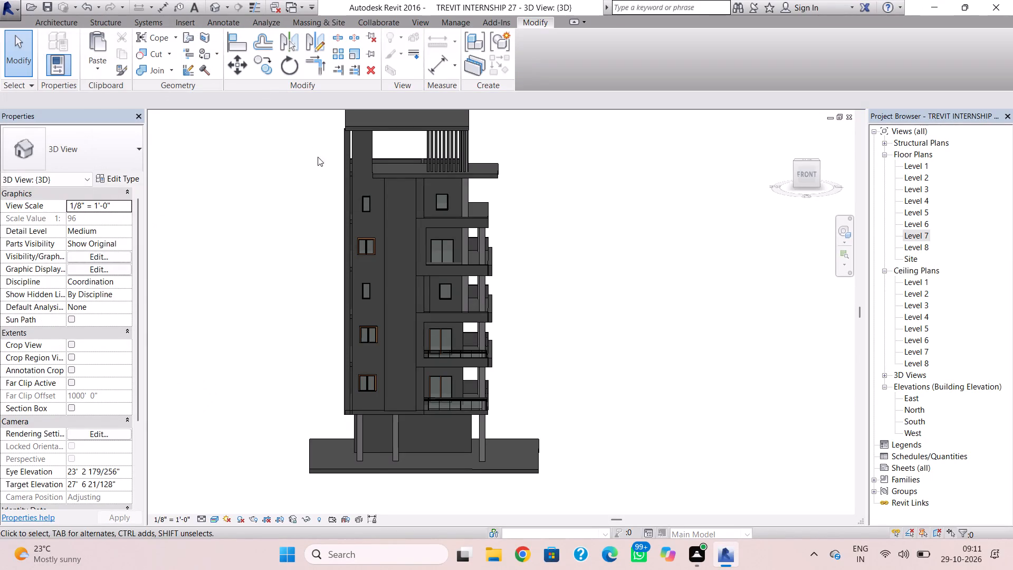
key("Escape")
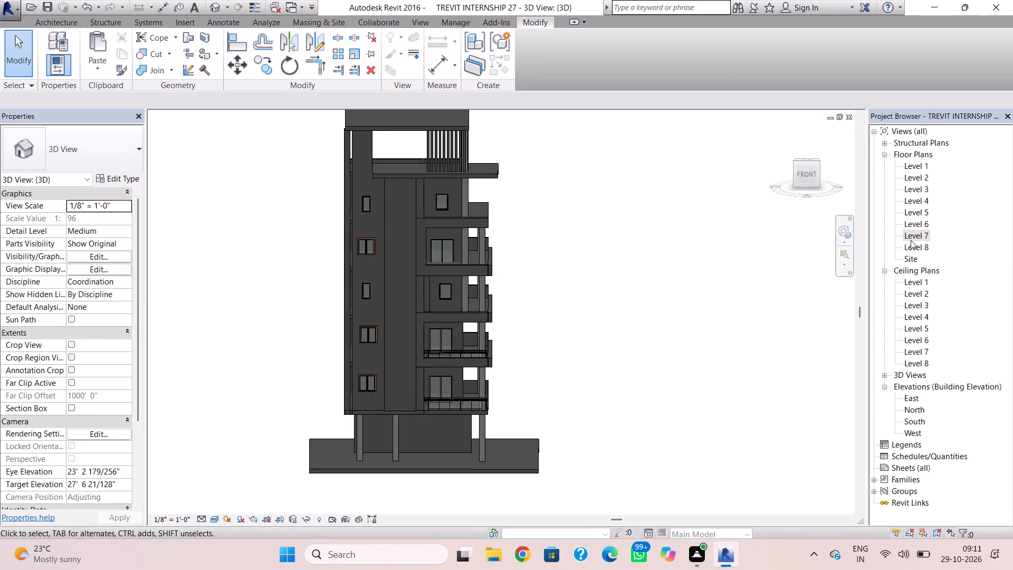
On the Level 7 plan, draw a Generic - 5" wall about 35' long across the building and an east wall back to the rear edge.
double_click(911, 238)
scroll(548, 255, "down", 9)
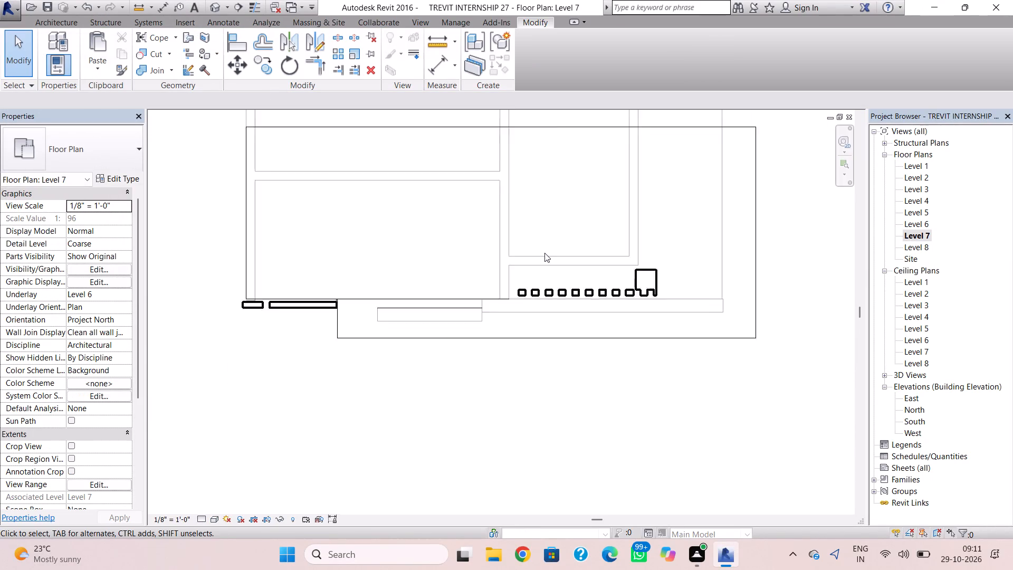
scroll(544, 253, "down", 1)
middle_click_drag(553, 271, 555, 373)
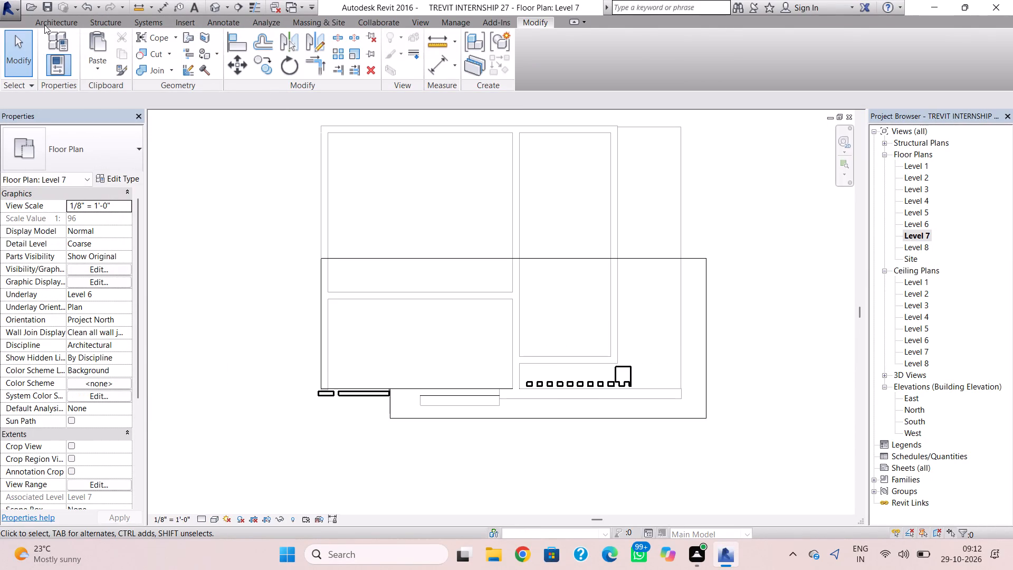
left_click(44, 25)
left_click(68, 46)
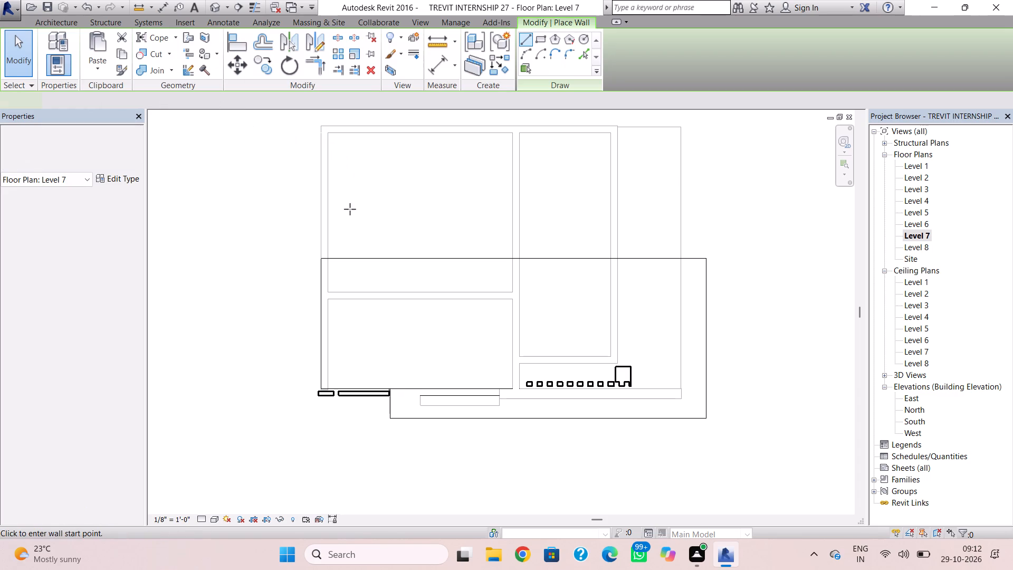
left_click(323, 299)
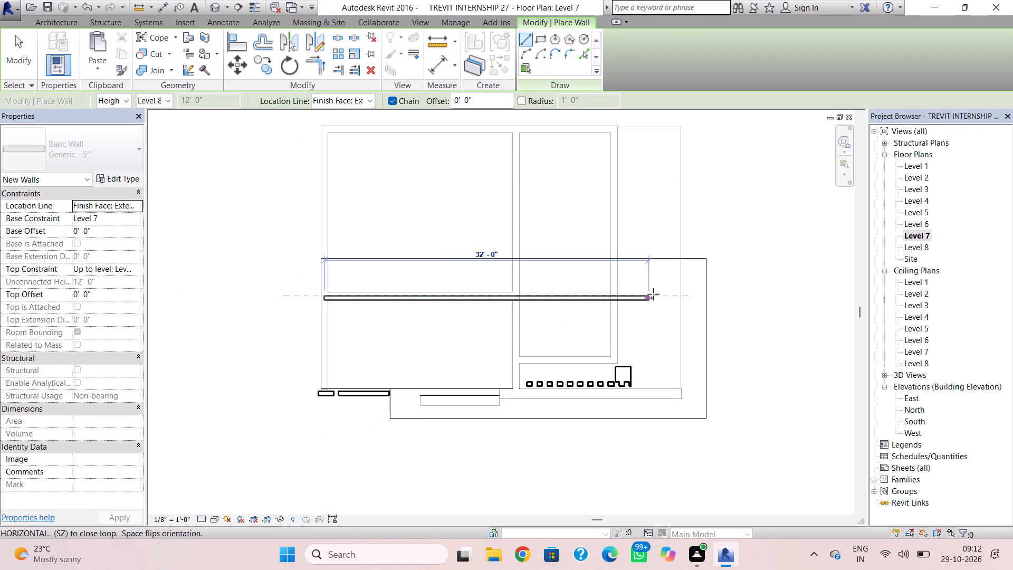
left_click(679, 294)
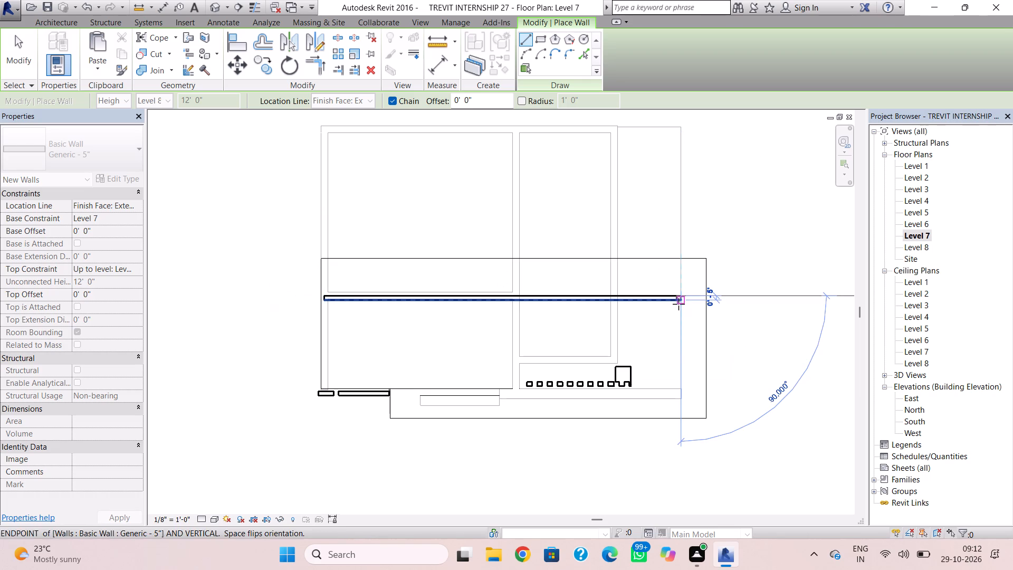
key("Escape")
left_click(678, 294)
key("space")
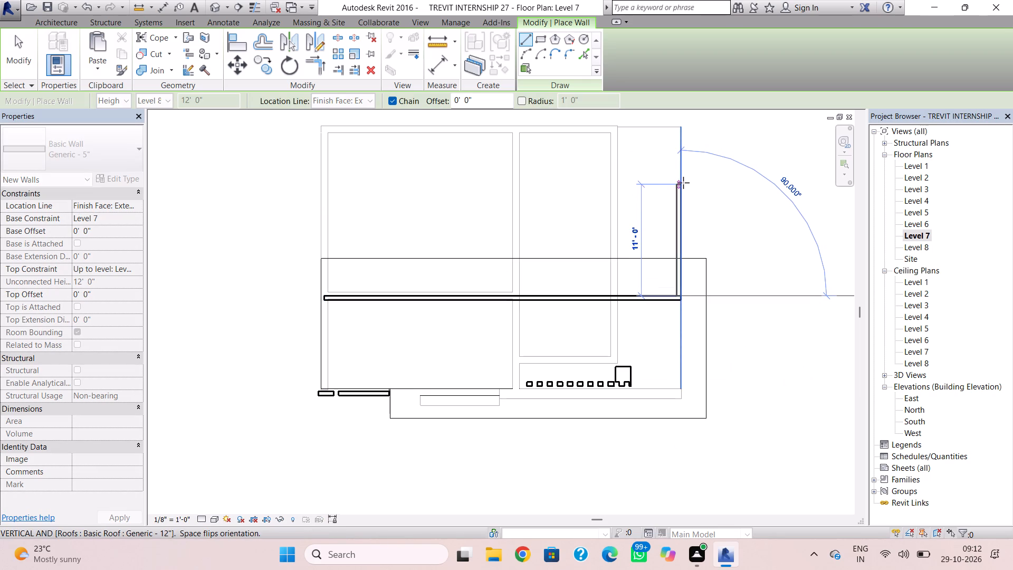
left_click(684, 130)
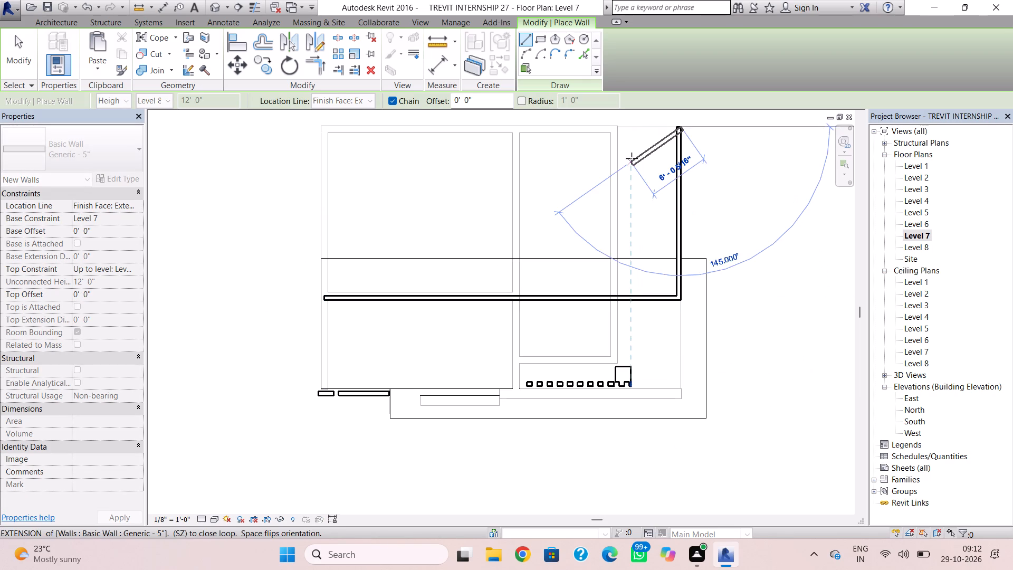
key("Escape")
Draw the Generic - 5" rear wall 35' long and a west wall about 16' 4 1/2" long down to the front wall.
left_click(671, 128)
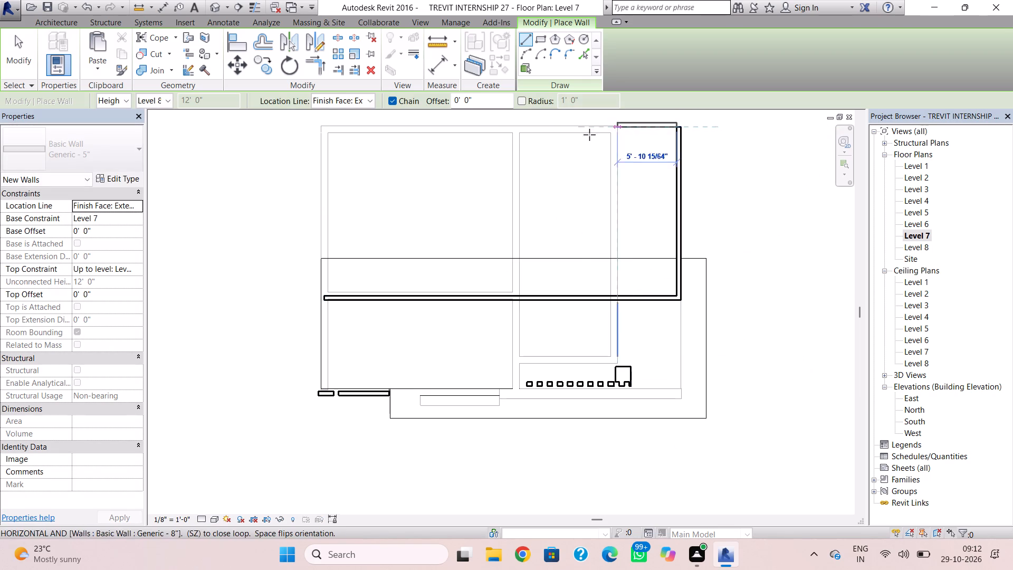
key("space")
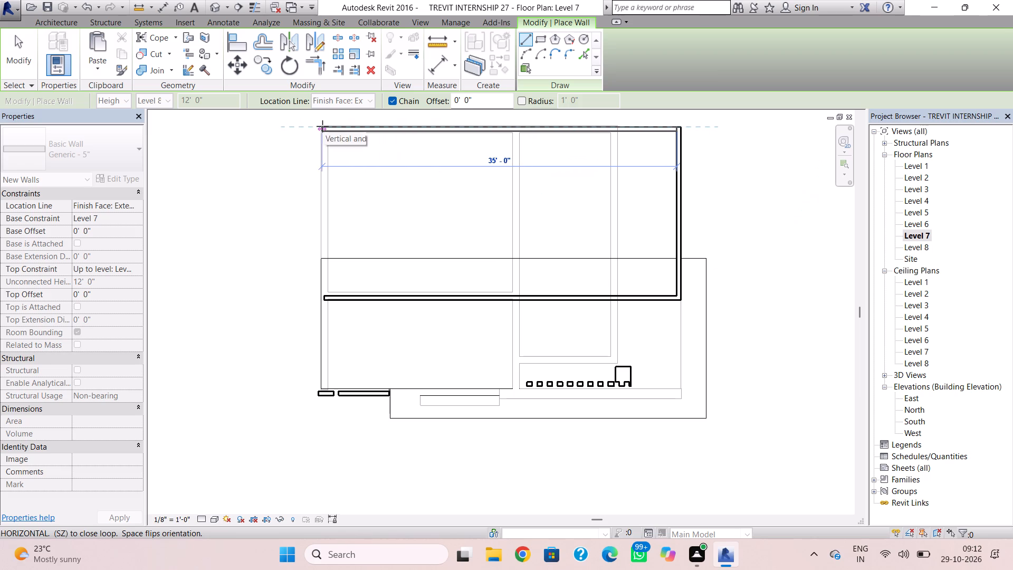
scroll(316, 124, "up", 6)
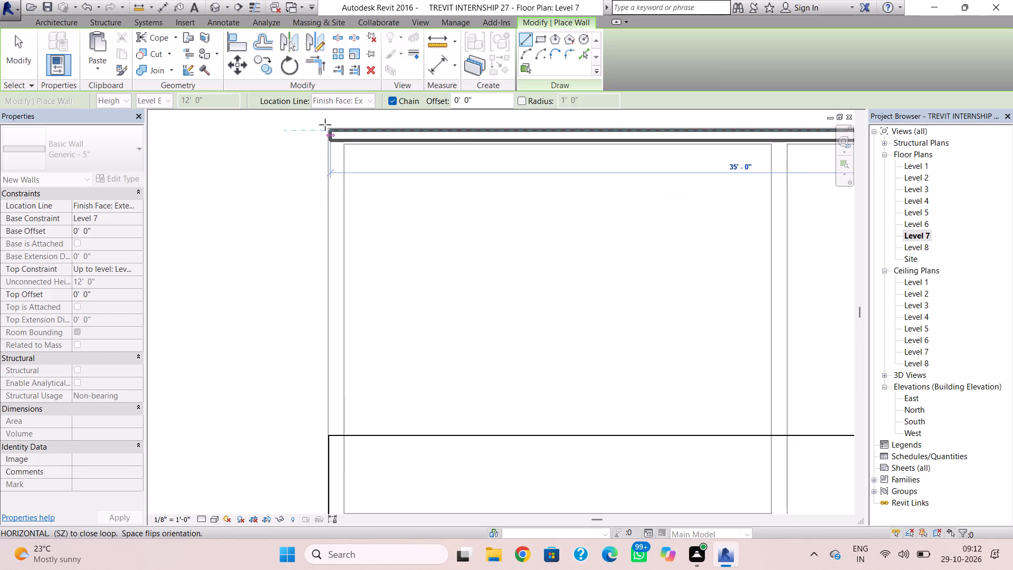
left_click(327, 125)
key("Escape")
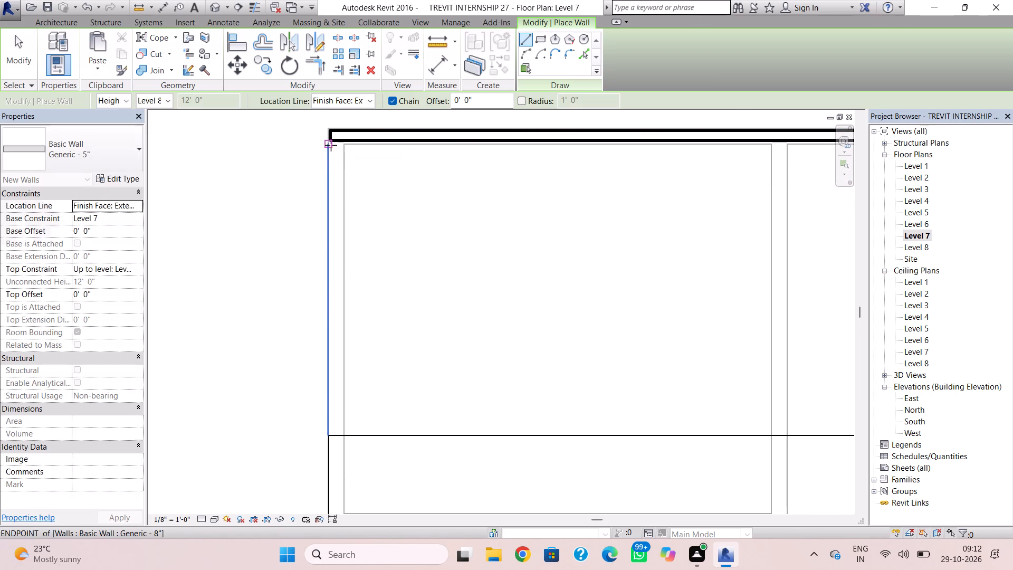
left_click(332, 141)
key("space")
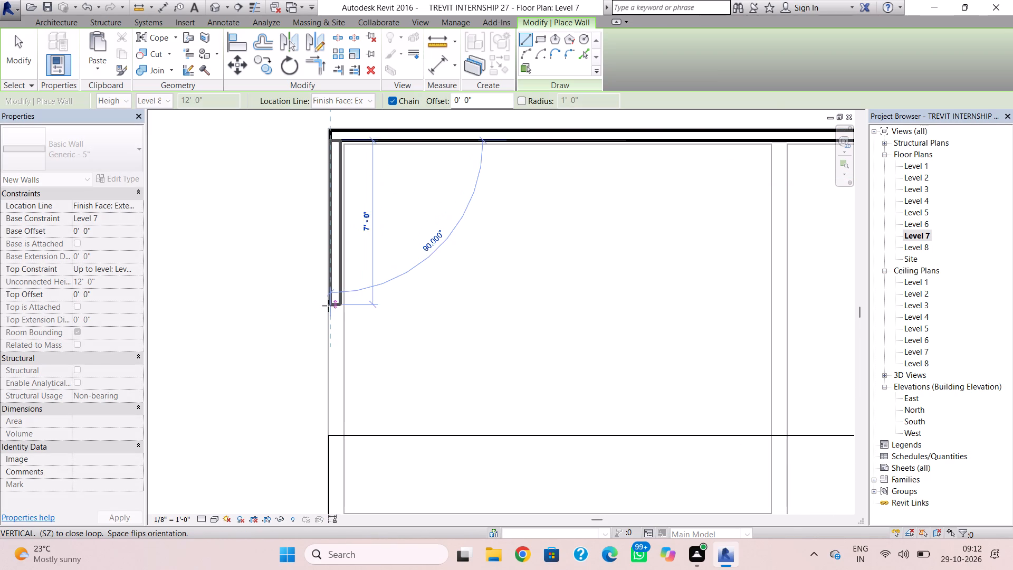
scroll(329, 436, "down", 2)
middle_click_drag(329, 412, 341, 297)
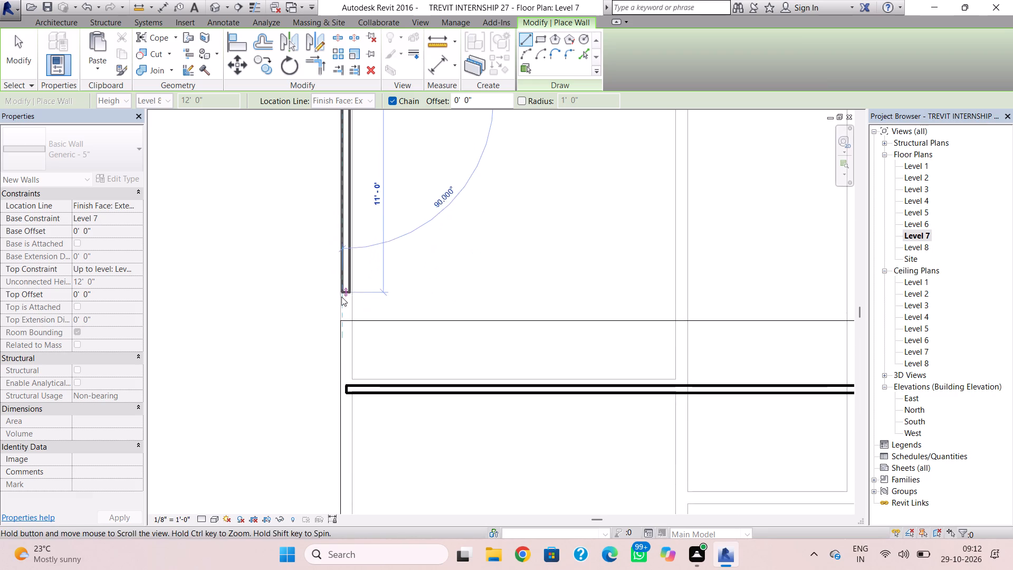
scroll(340, 370, "up", 4)
left_click(340, 390)
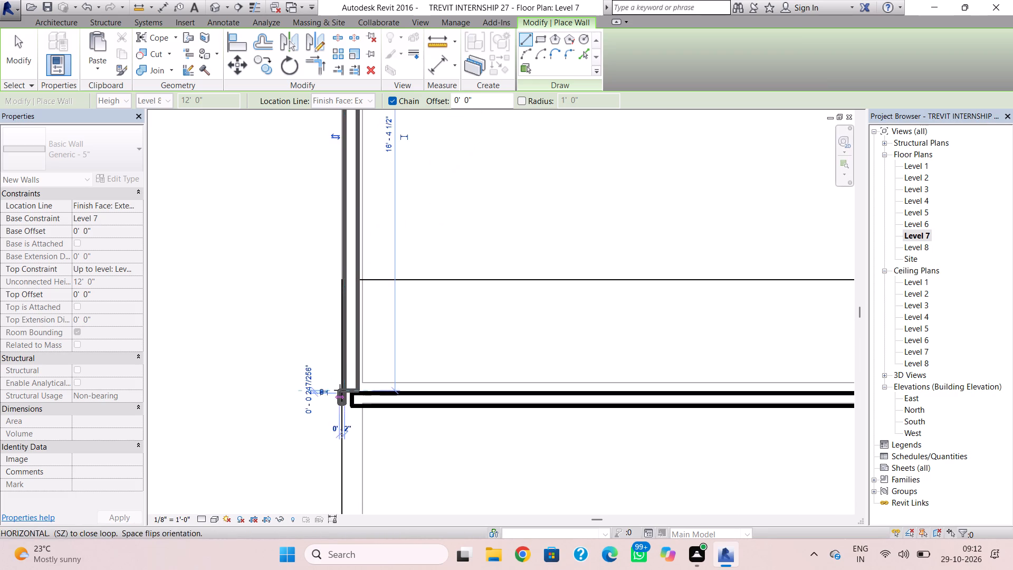
key("Escape")
key("Escape")
Extend the west end of the new Level 7 front wall to the outer face of the west wall.
left_click(352, 405)
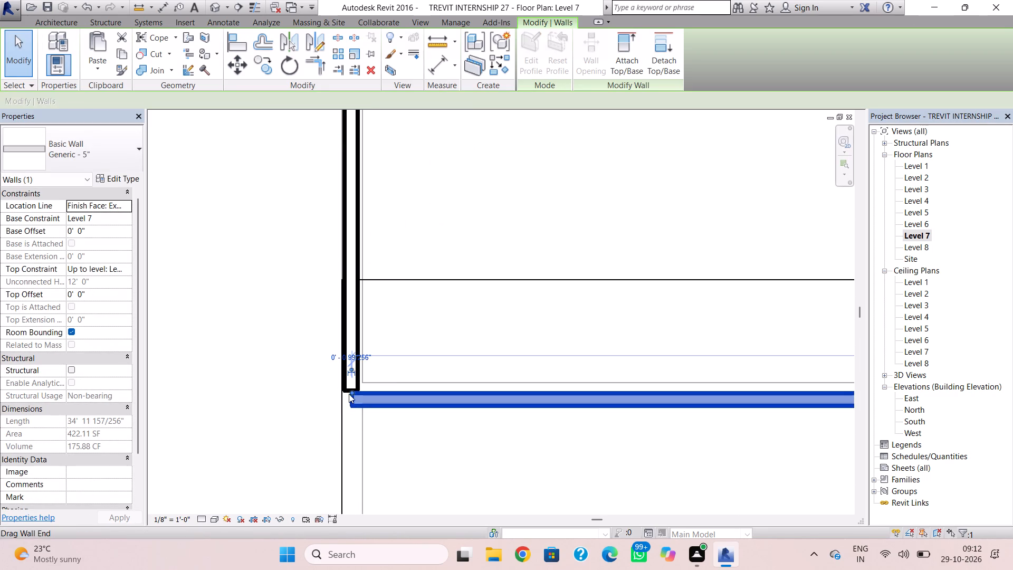
left_click_drag(350, 391, 343, 390)
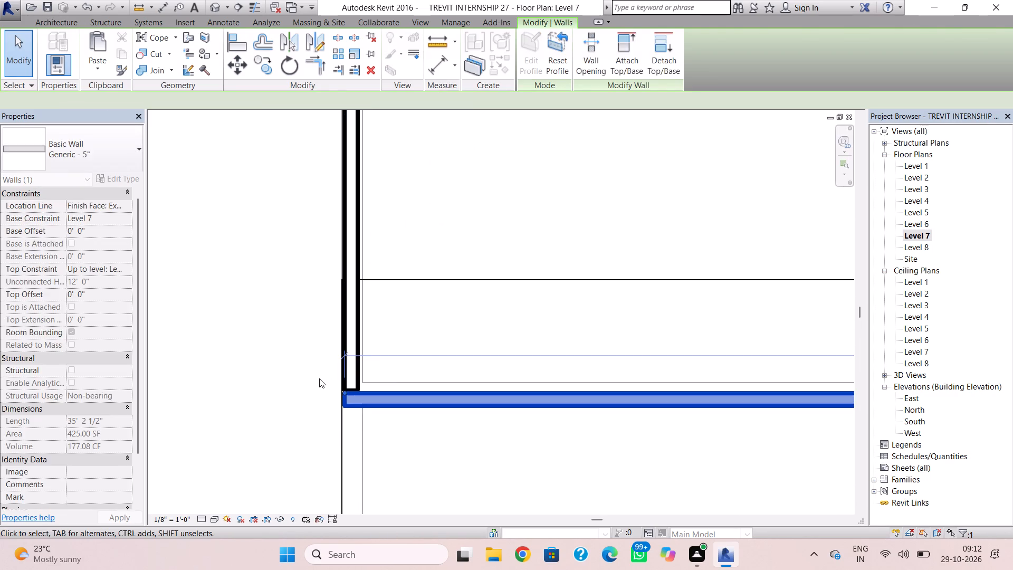
left_click(318, 376)
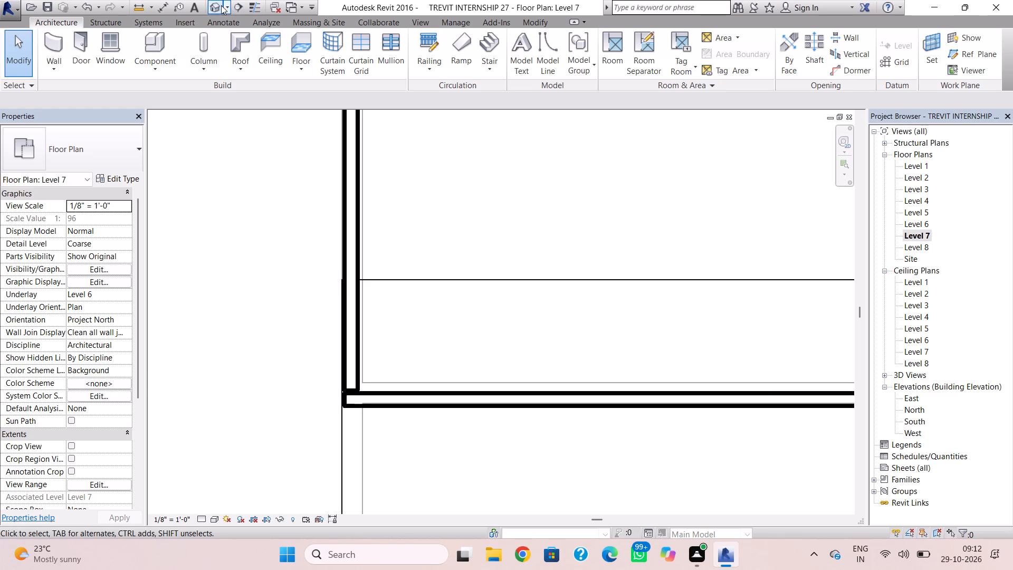
Examine in 3D how the new Level 7 walls meet the roof slabs above and below.
left_click(216, 5)
scroll(468, 275, "down", 2)
middle_click_drag(467, 288, 468, 327)
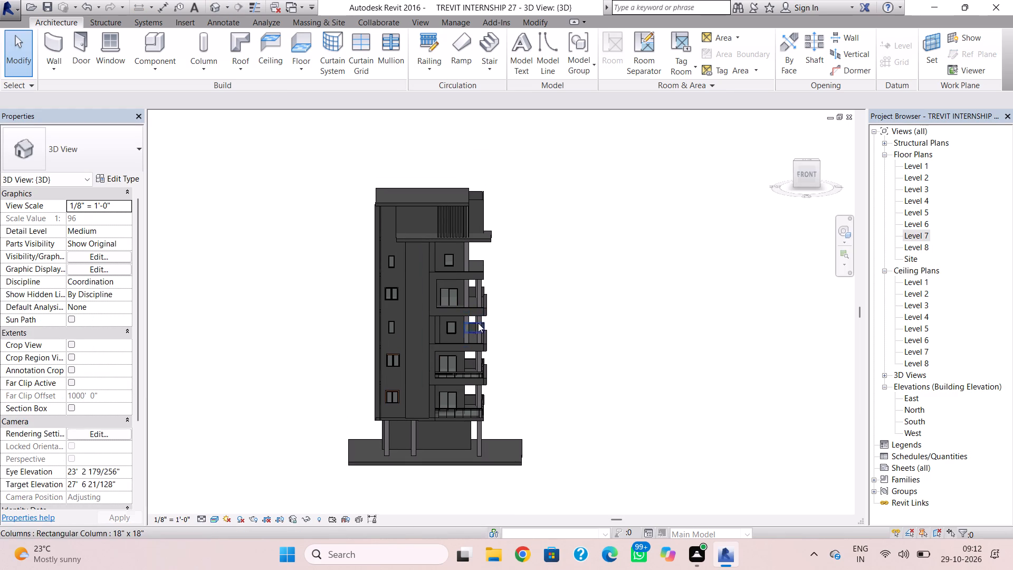
right_click_drag(590, 321, 433, 330, "shift")
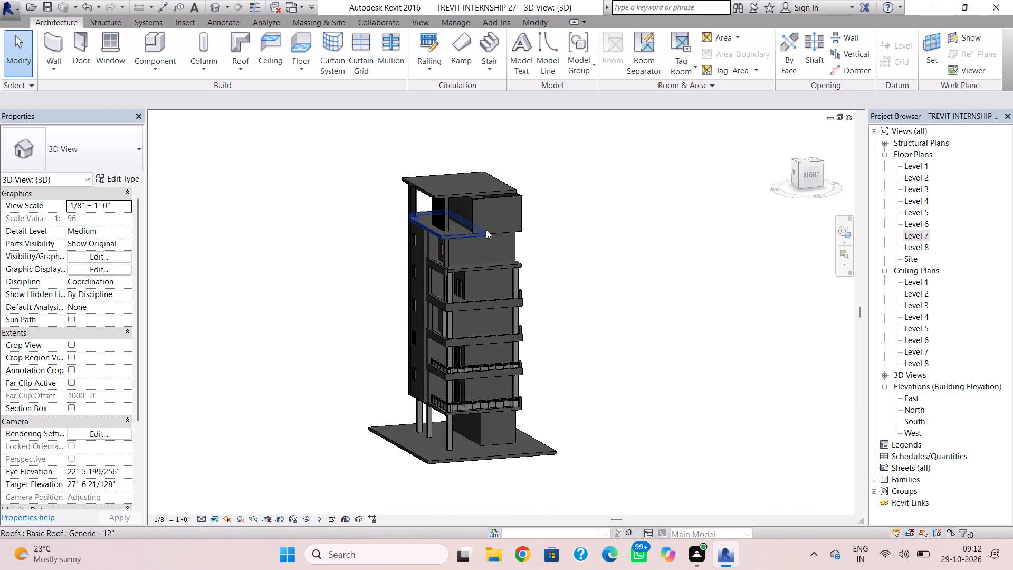
scroll(477, 203, "up", 5)
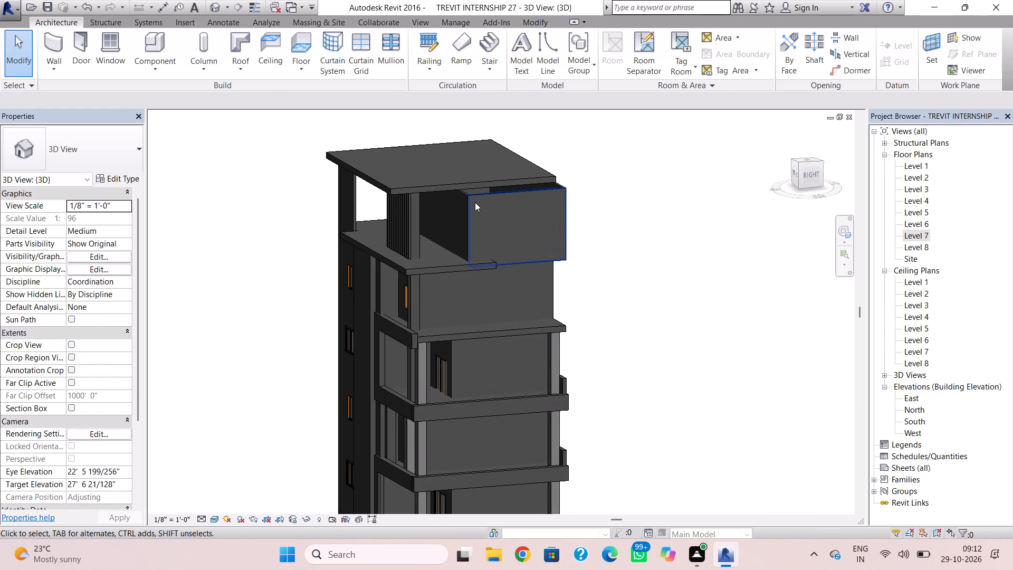
right_click_drag(642, 310, 588, 187, "shift")
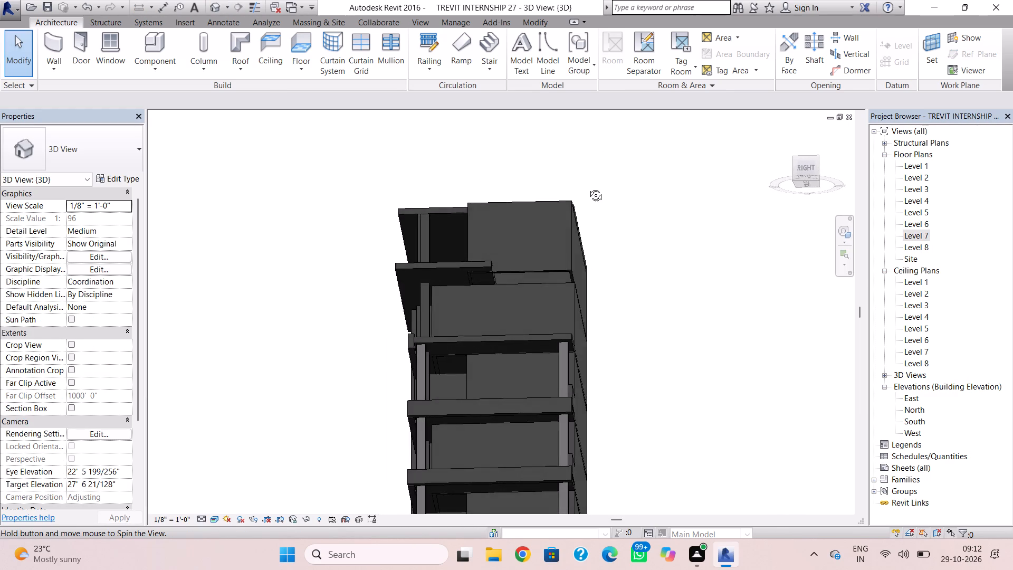
right_click_drag(588, 187, 610, 329, "shift")
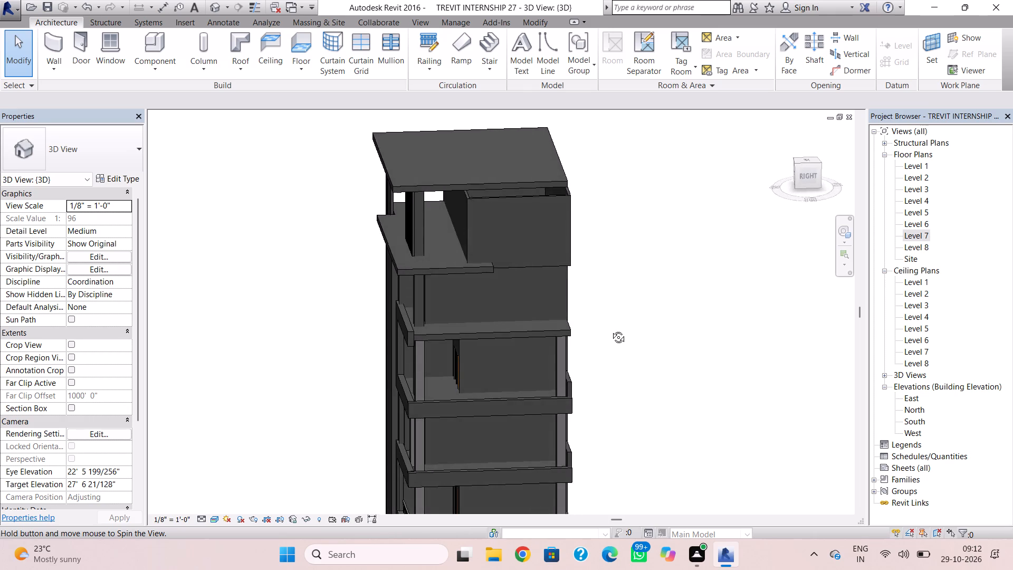
right_click_drag(610, 329, 628, 287, "shift")
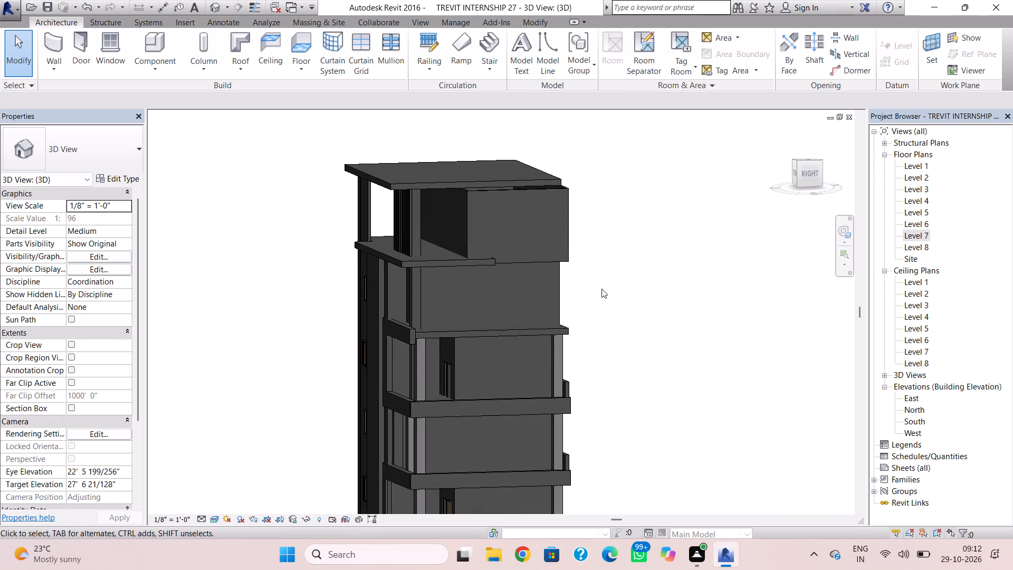
left_click(448, 262)
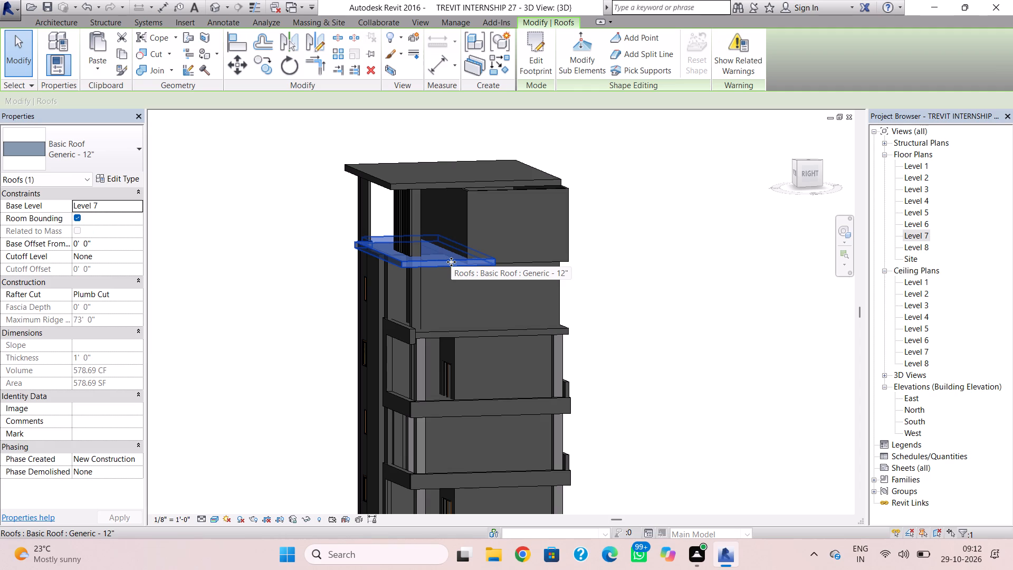
Edit the Level 8 roof footprint, pulling its rear edge forward in line with the Level 7 roof's rear edge.
double_click(446, 184)
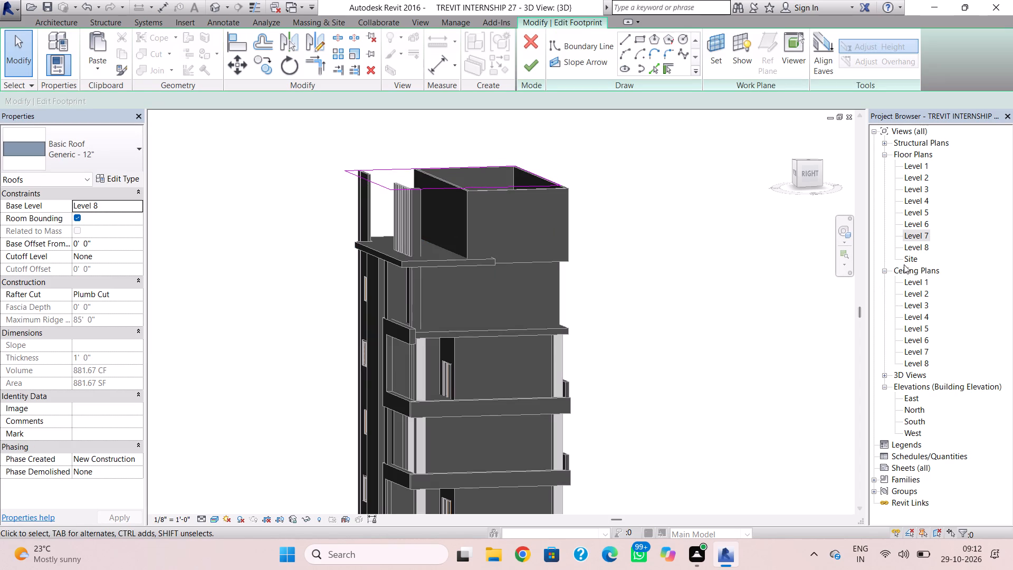
left_click(918, 246)
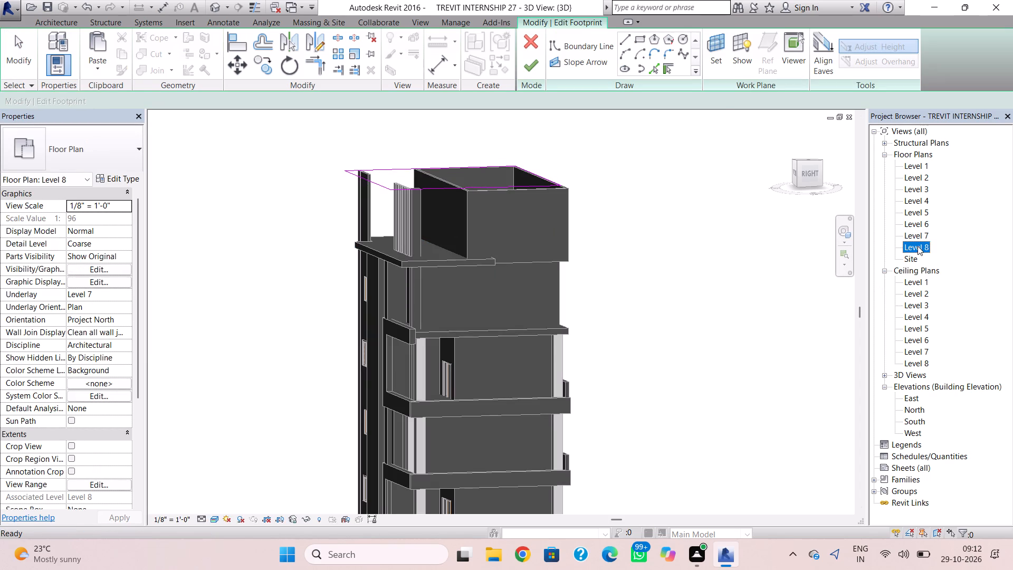
left_click(918, 246)
scroll(581, 301, "down", 7)
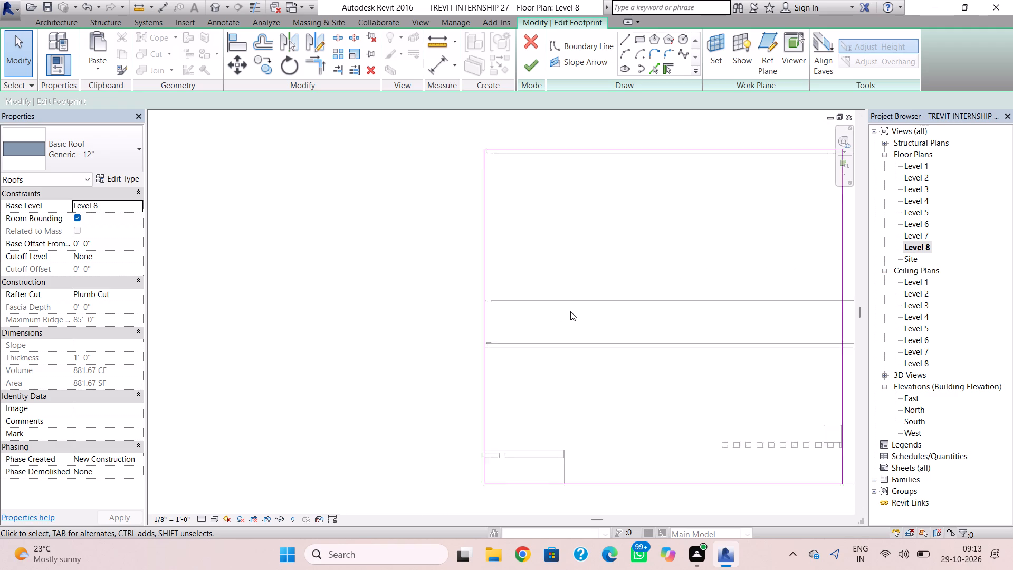
scroll(570, 311, "down", 3)
middle_click_drag(570, 311, 502, 340)
left_click(581, 238)
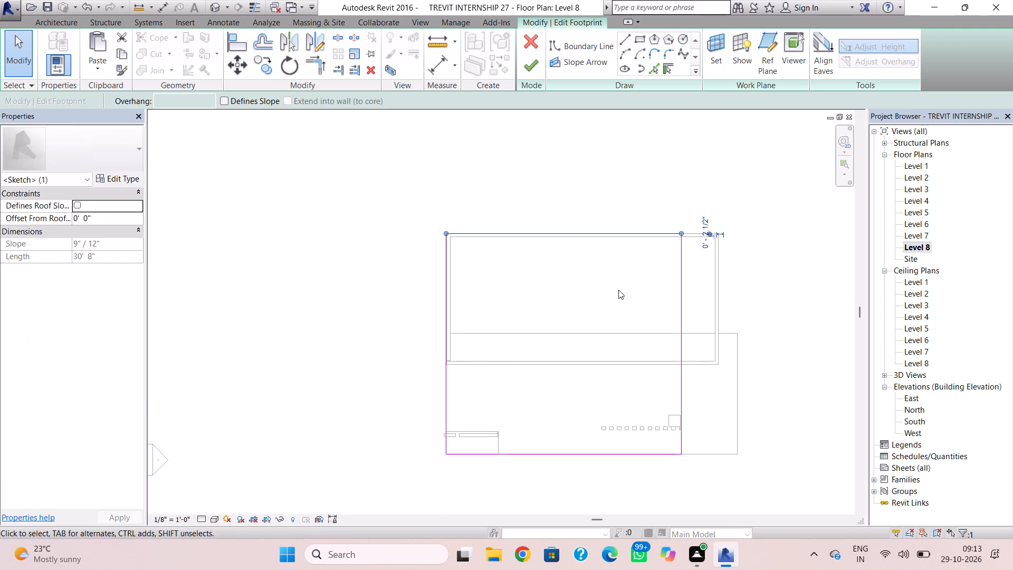
key("Down")
key("Down")
key("Down")
key("Down")
key("Down")
key("Down")
key("Down")
key("Down")
key("Down")
key("Down")
key("Down")
key("Down")
key("Down")
key("Down")
key("Down")
key("Down")
key("Down")
key("Down")
key("Down")
key("Down")
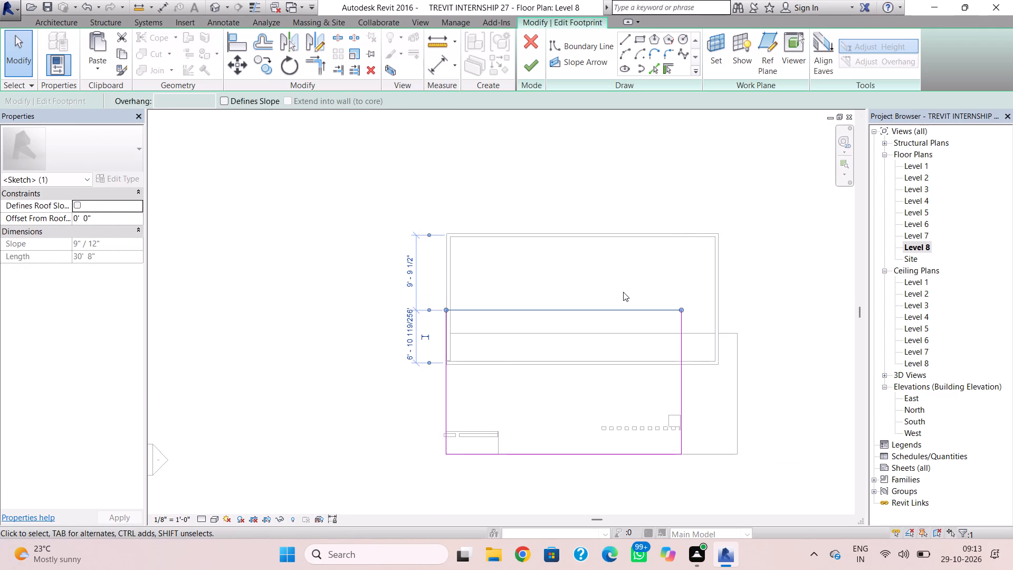
key("Down")
key("Down")
key("Down")
key("Down")
key("Down")
key("Down")
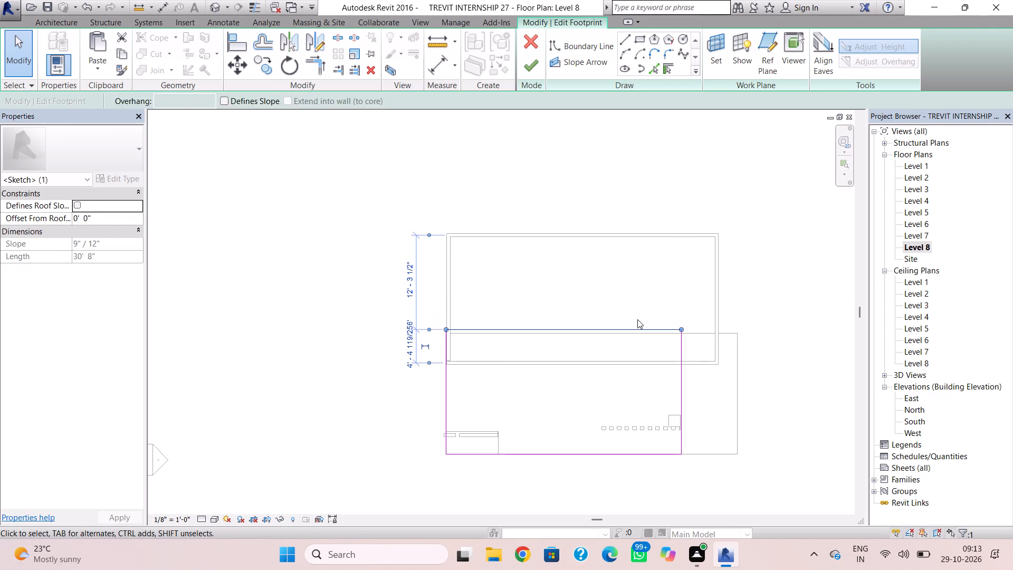
key("Down")
left_click(641, 312)
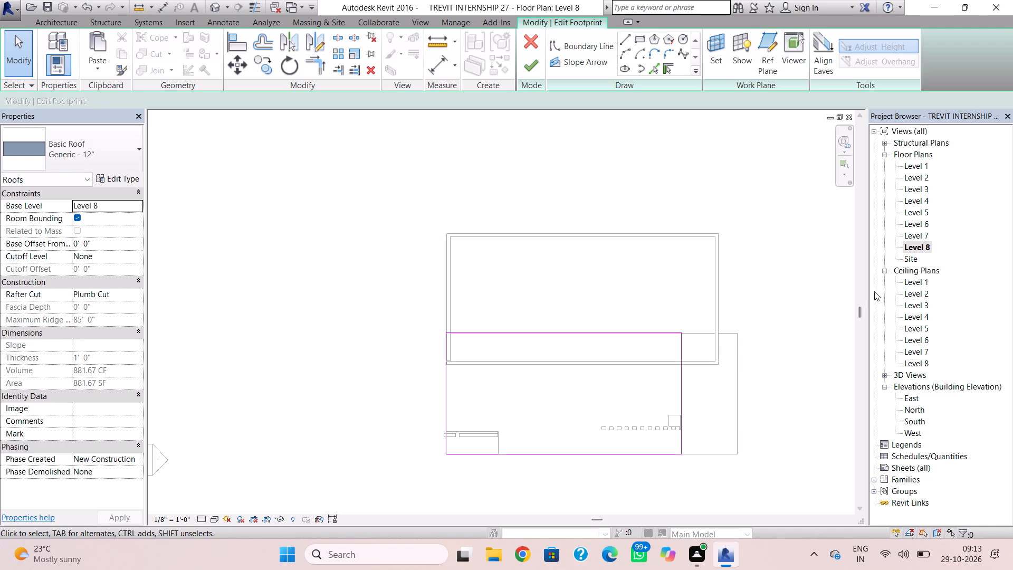
left_click(523, 66)
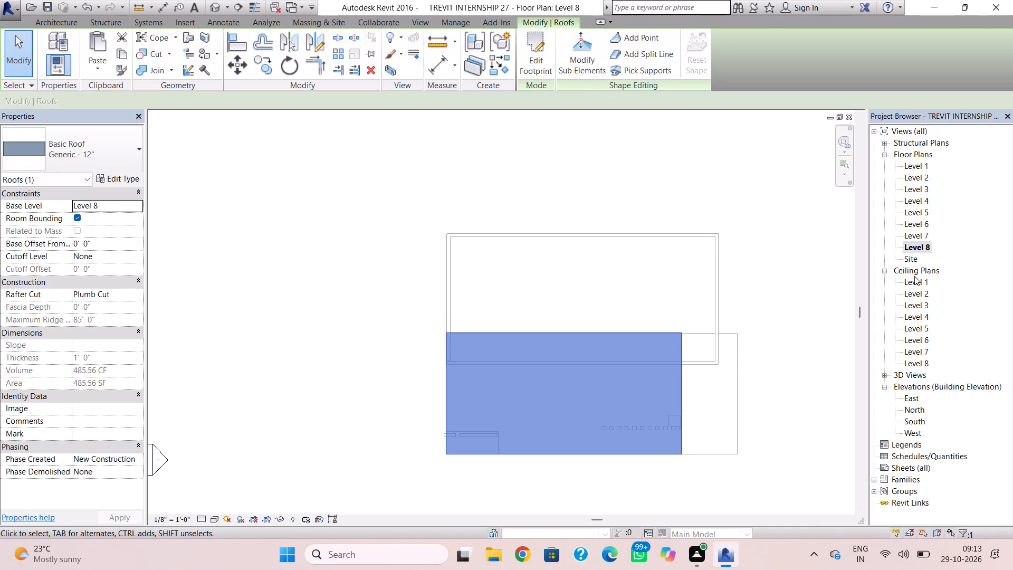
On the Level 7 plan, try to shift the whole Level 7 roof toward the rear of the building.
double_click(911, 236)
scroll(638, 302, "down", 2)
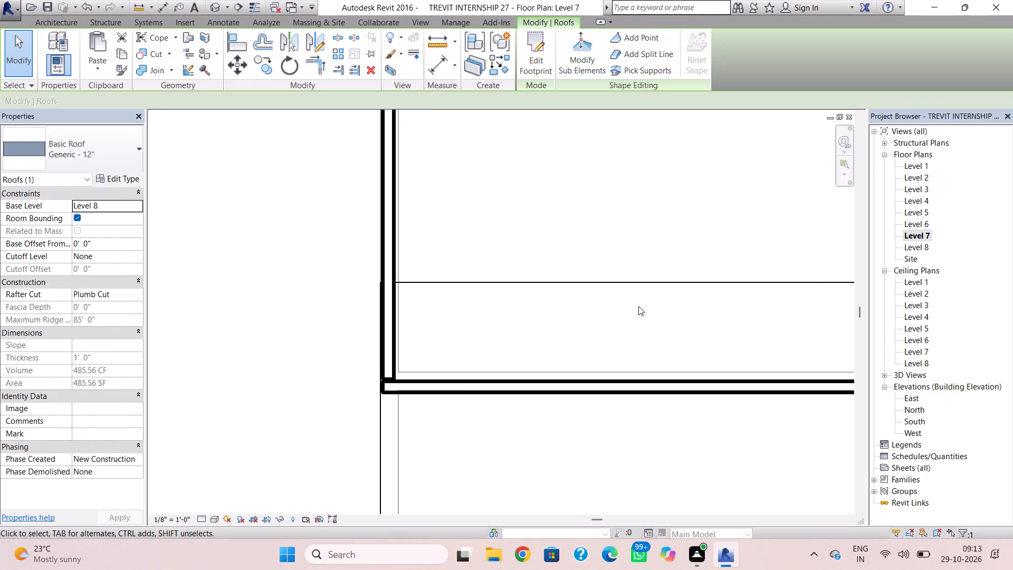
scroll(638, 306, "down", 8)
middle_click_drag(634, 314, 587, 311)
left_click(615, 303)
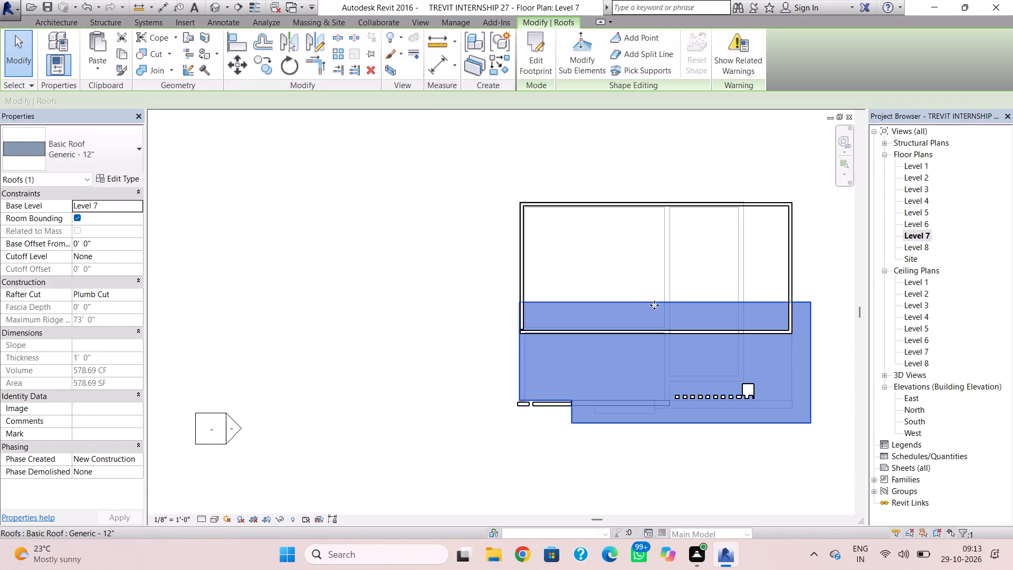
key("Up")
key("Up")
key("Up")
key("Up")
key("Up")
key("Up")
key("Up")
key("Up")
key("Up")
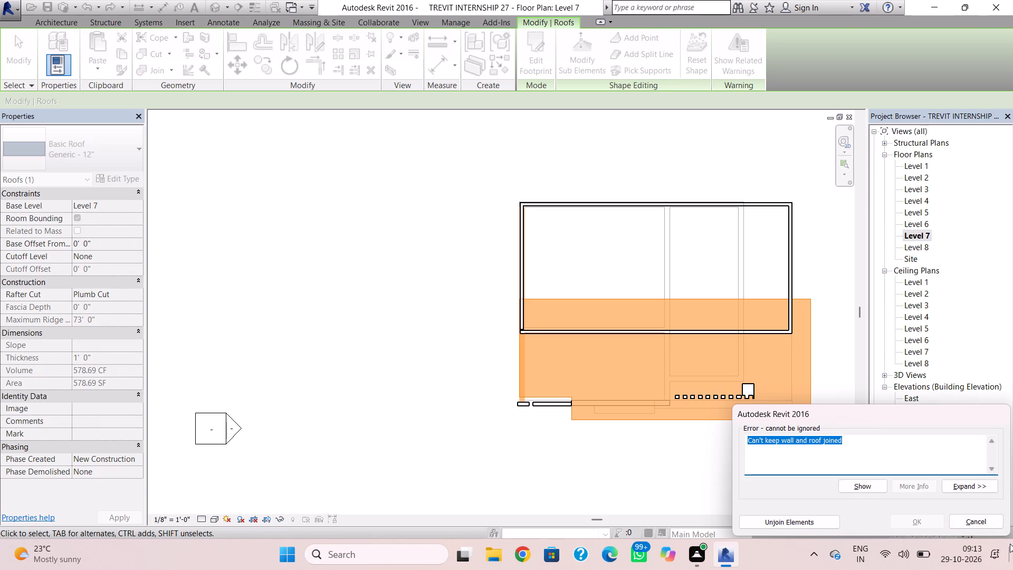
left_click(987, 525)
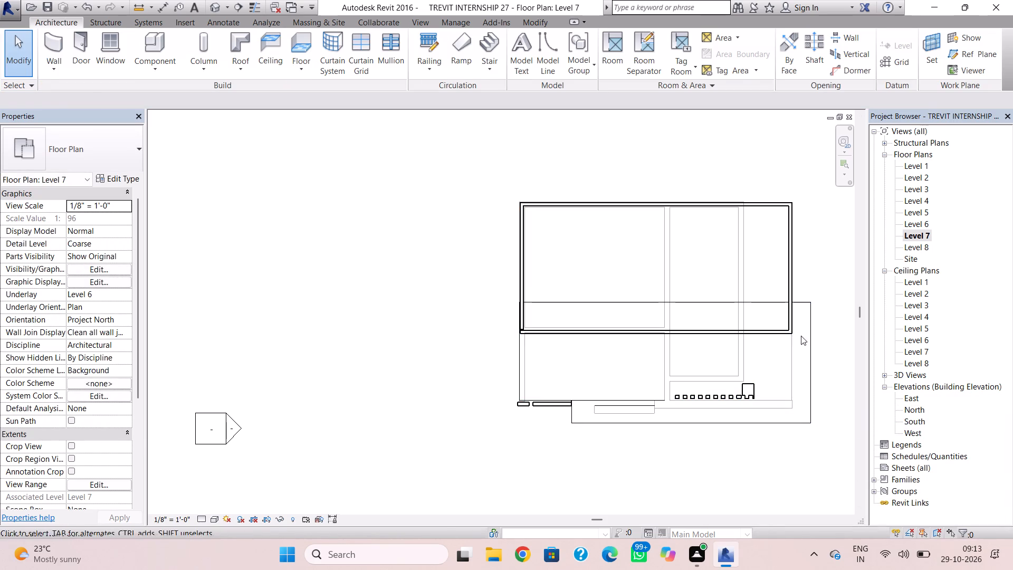
Edit the Level 7 roof footprint, moving only its rear edge back to the outer face of the rear wall.
double_click(807, 336)
left_click(739, 304)
key("Up")
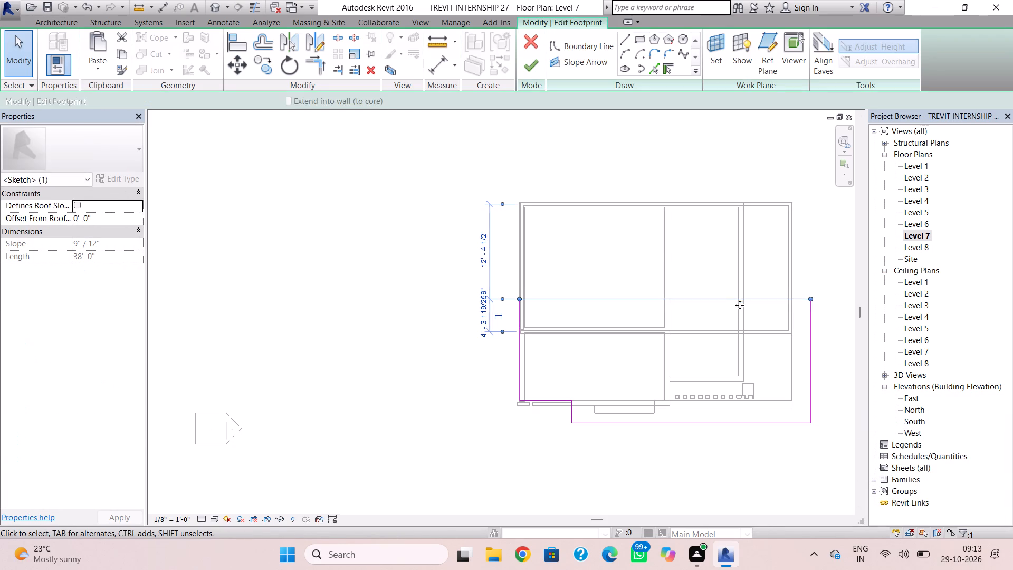
key("Up")
key("Up")
key("Up")
key("Up")
key("Up")
key("Up")
key("Up")
key("Up")
key("Up")
key("Up")
key("Up")
key("Up")
key("Up")
key("Up")
key("Up")
key("Up")
key("Up")
key("Up")
key("Up")
key("Up")
key("Up")
key("Up")
key("Up")
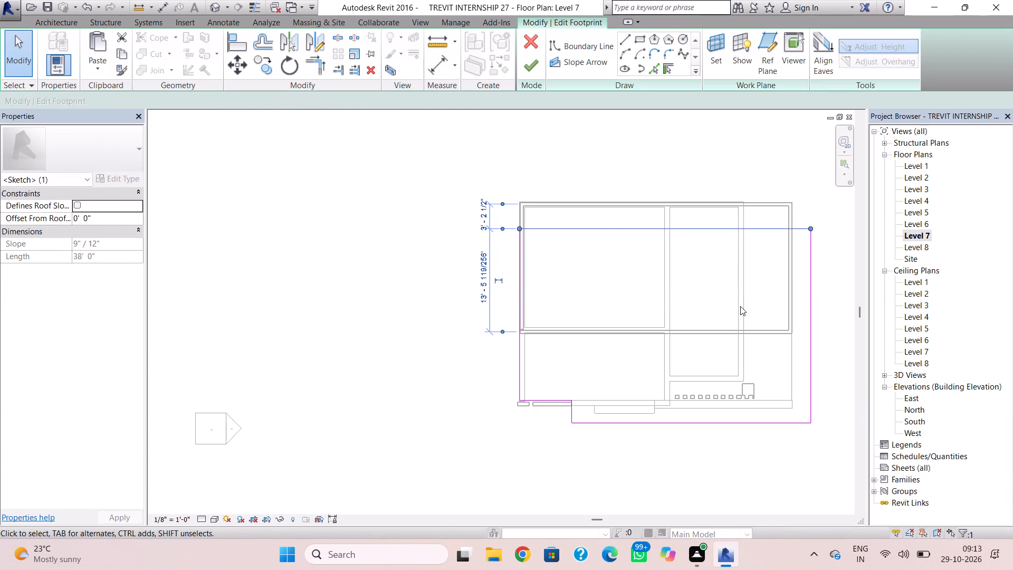
key("Up")
key("Up")
key("Up")
key("Up")
key("Up")
key("Up")
key("Up")
key("Up")
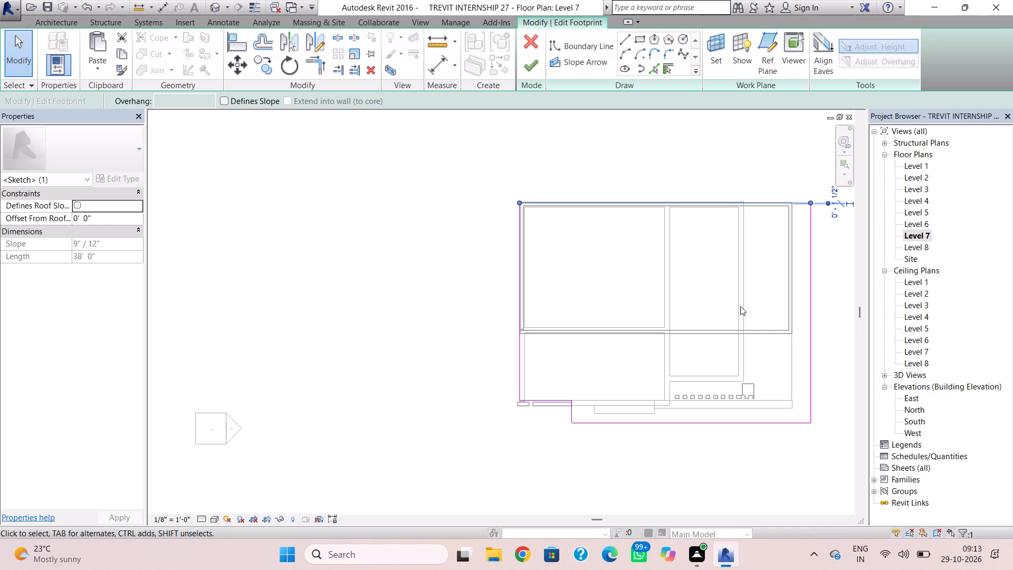
key("Up")
scroll(743, 303, "up", 3)
key("Down")
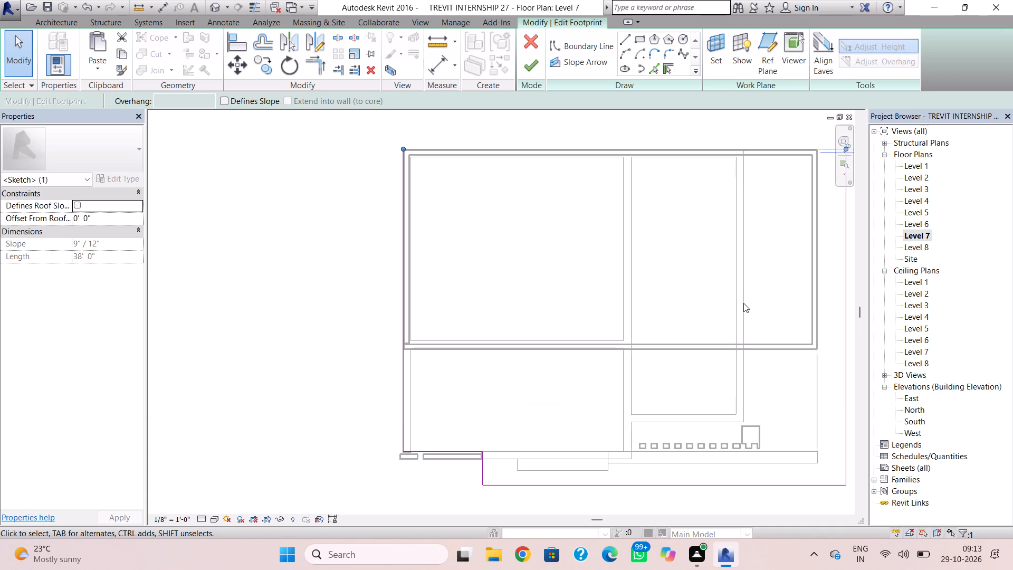
left_click(732, 296)
left_click(529, 63)
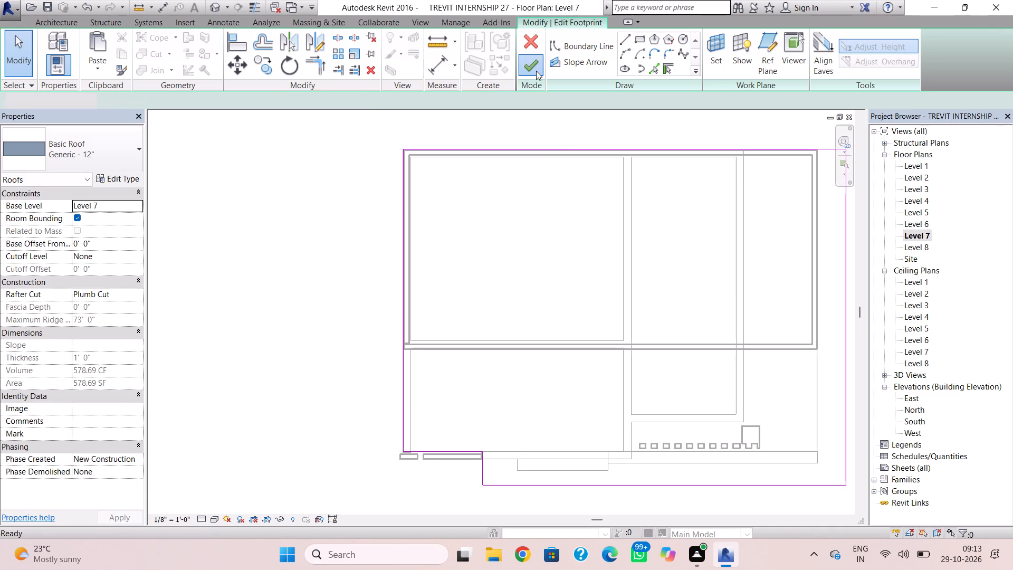
Edit the Level 8 roof footprint again, pulling its rear edge to just in front of the Level 7 front wall, leaving it 11' 3" deep.
left_click(212, 7)
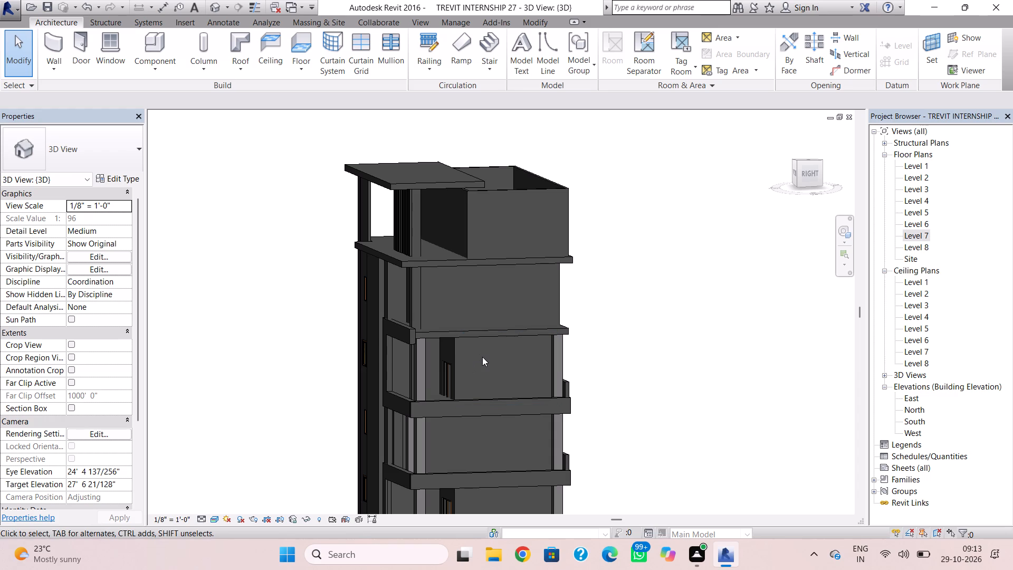
right_click_drag(463, 249, 492, 294)
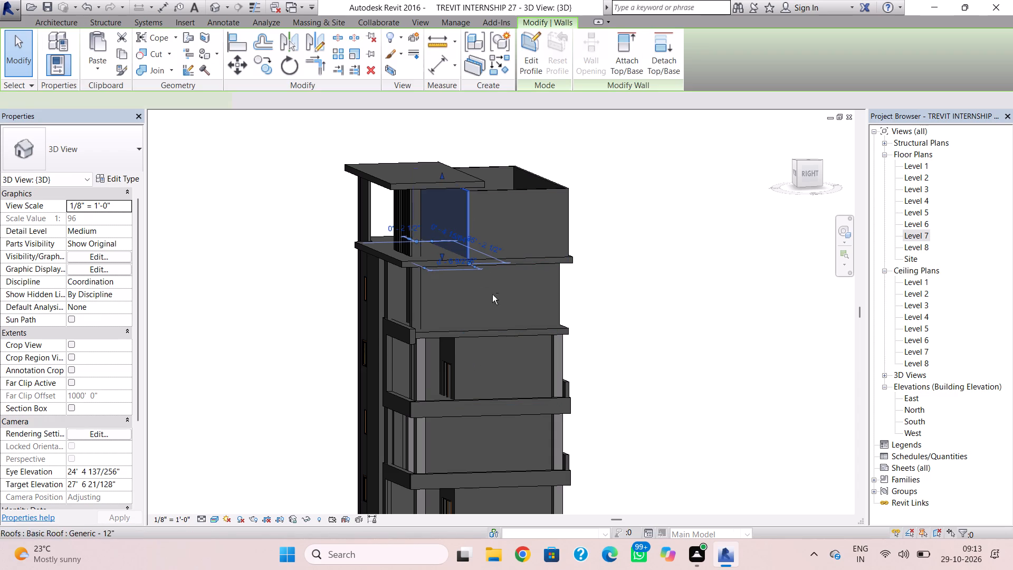
right_click_drag(492, 294, 543, 345)
key("Escape")
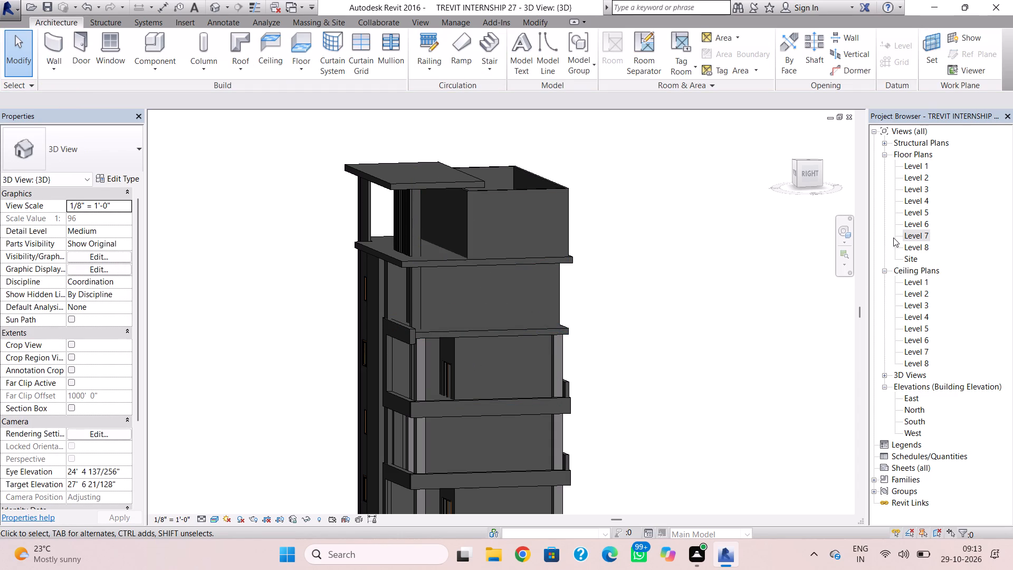
double_click(909, 243)
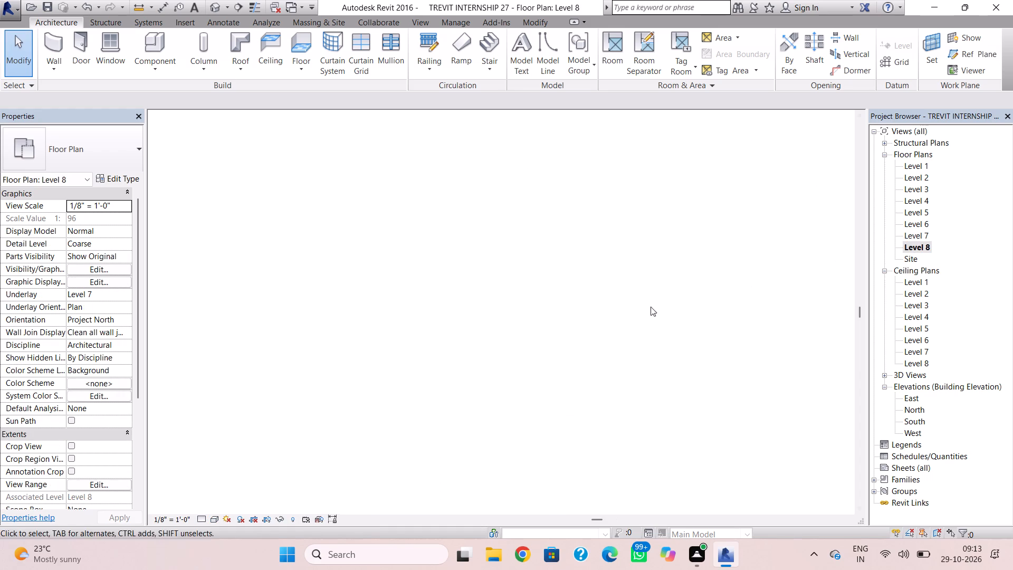
left_click(551, 330)
double_click(574, 331)
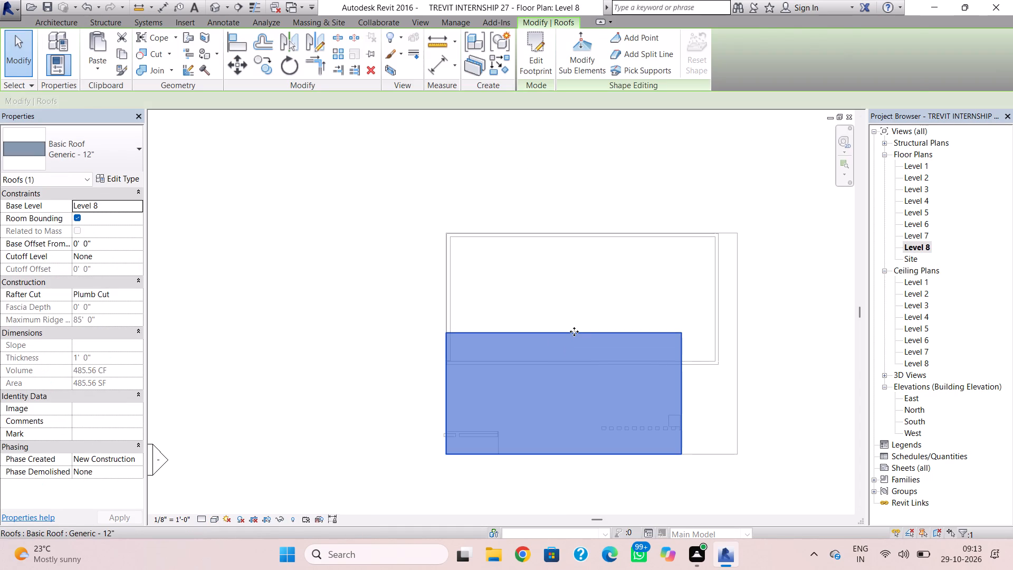
key("Down")
left_click(575, 332)
key("Down")
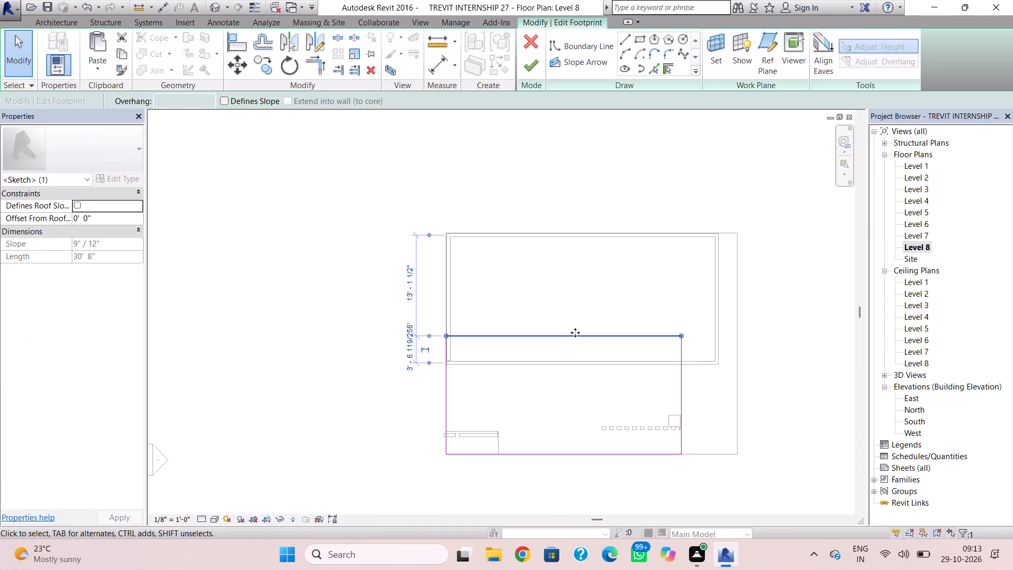
key("Down")
key("Down")
key("Down")
key("Down")
key("Down")
key("Down")
key("Down")
key("Down")
key("Down")
key("Down")
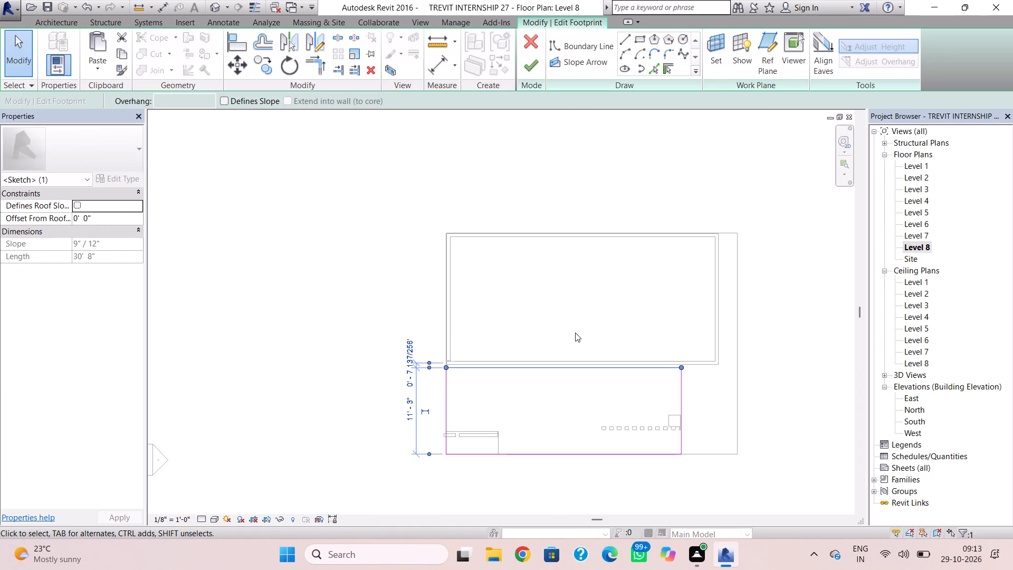
scroll(633, 346, "up", 6)
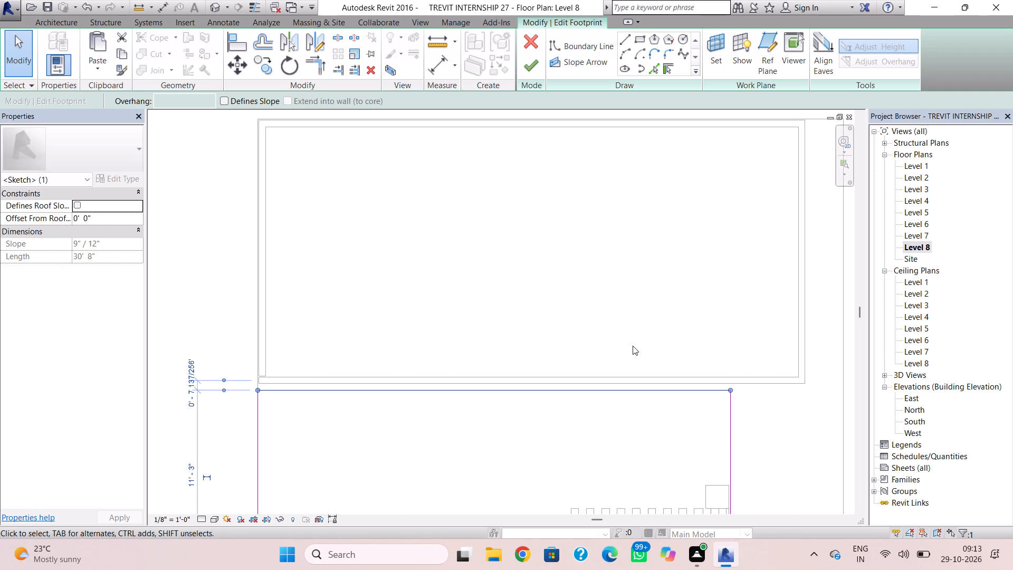
left_click(634, 345)
left_click(530, 68)
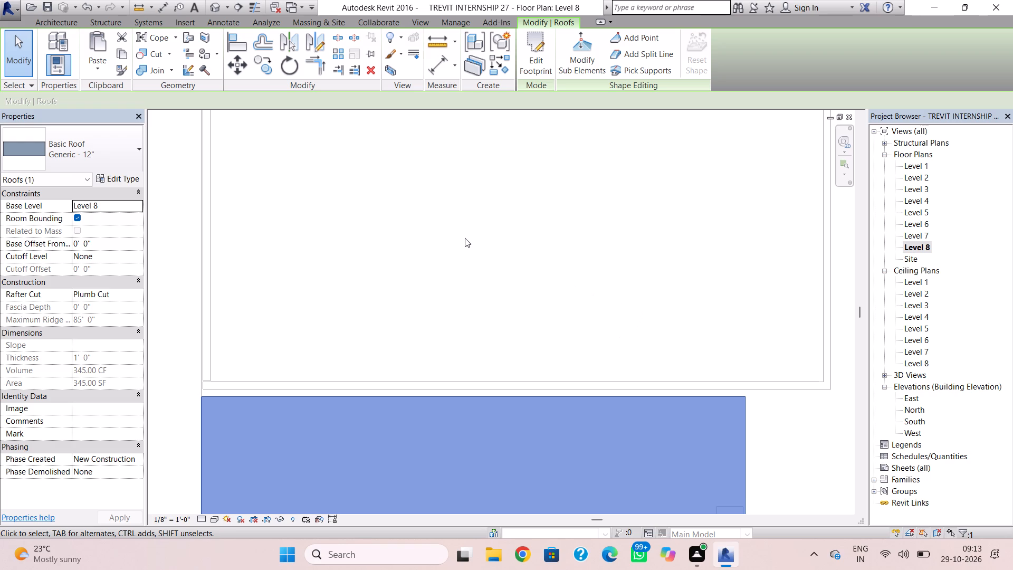
left_click(556, 210)
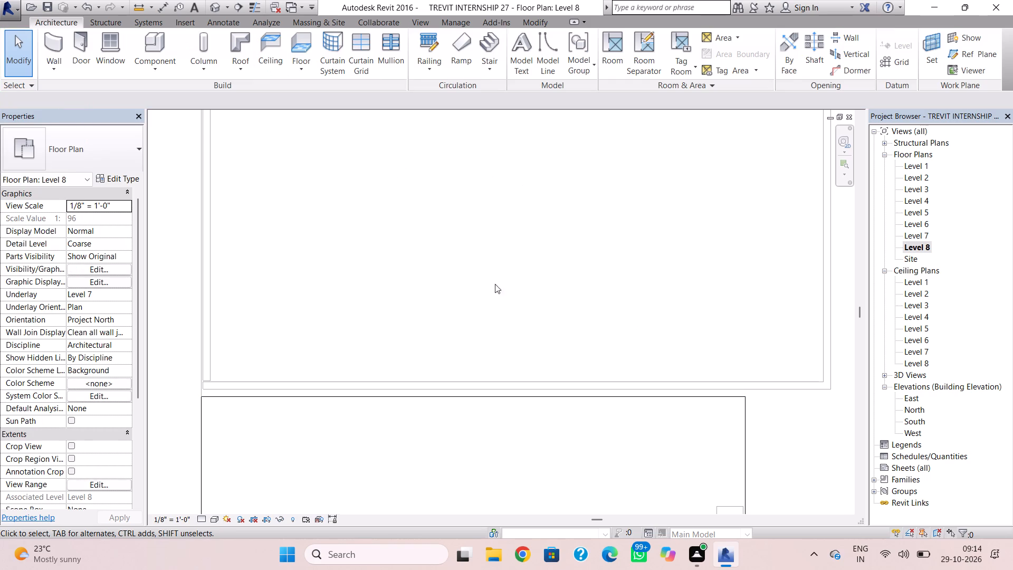
scroll(572, 322, "down", 2)
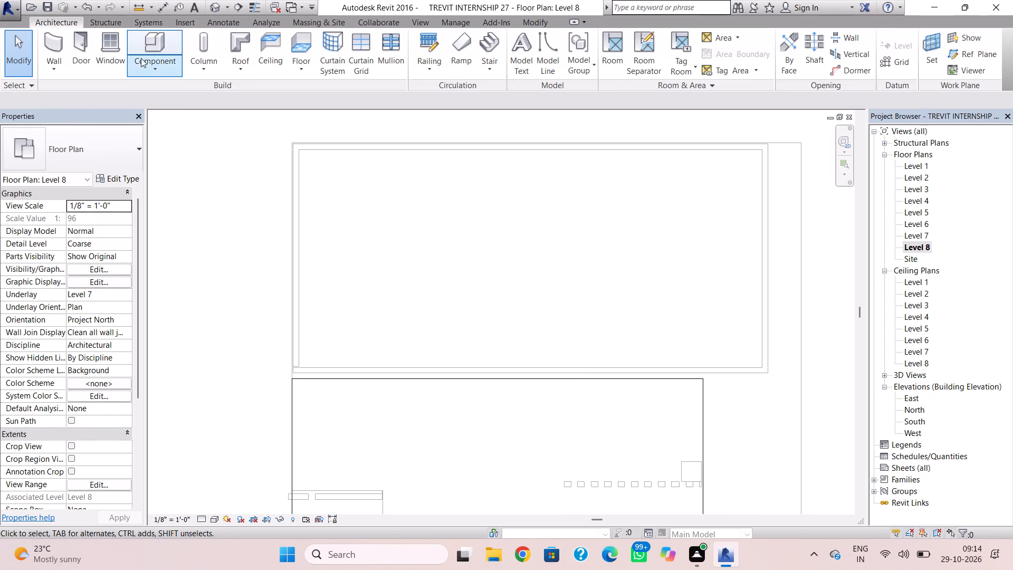
Create a flat rectangular roof on Level 8 over the Level 7 room, fitted to the outer faces of its four walls.
left_click(231, 47)
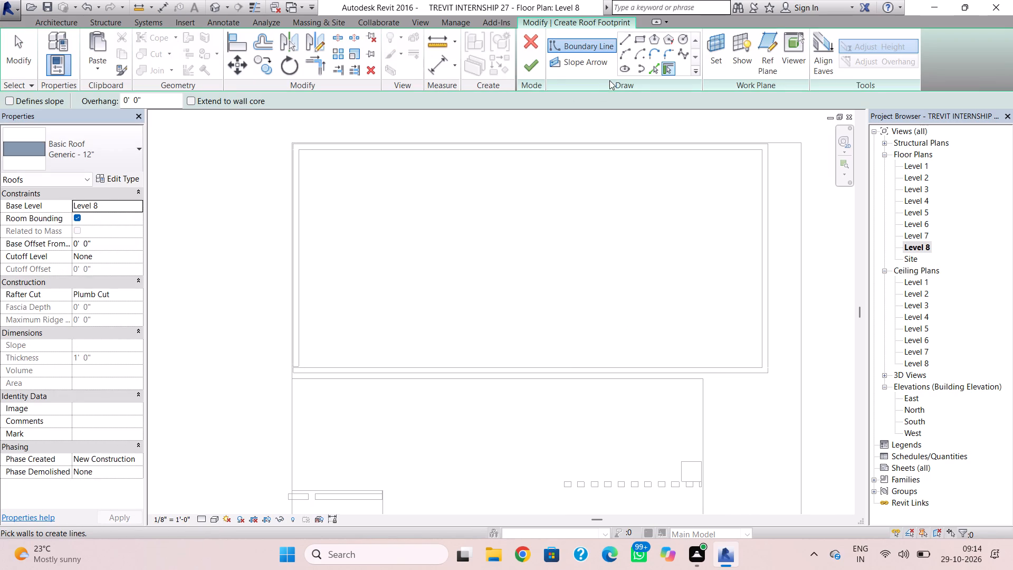
left_click(639, 38)
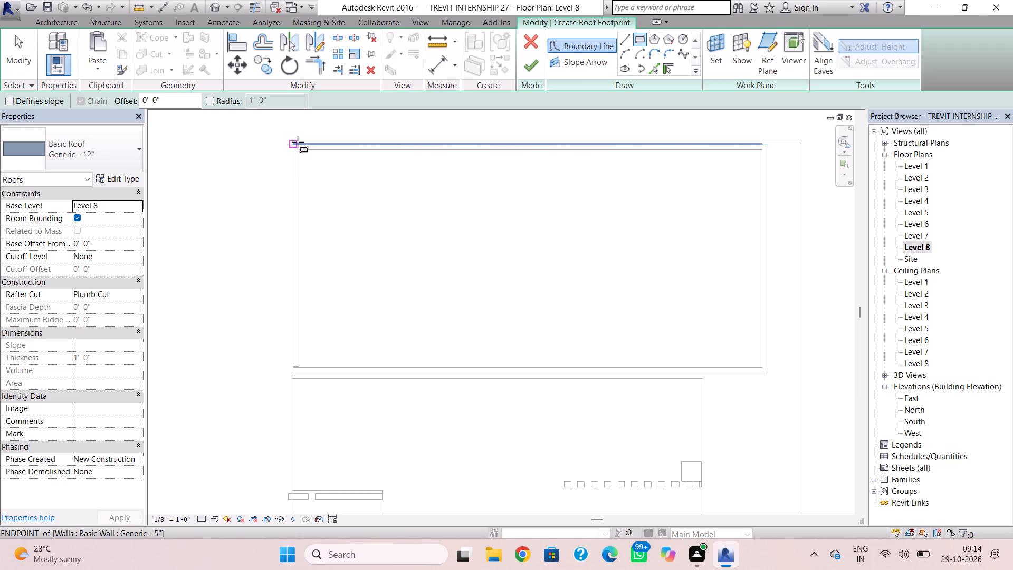
left_click(298, 142)
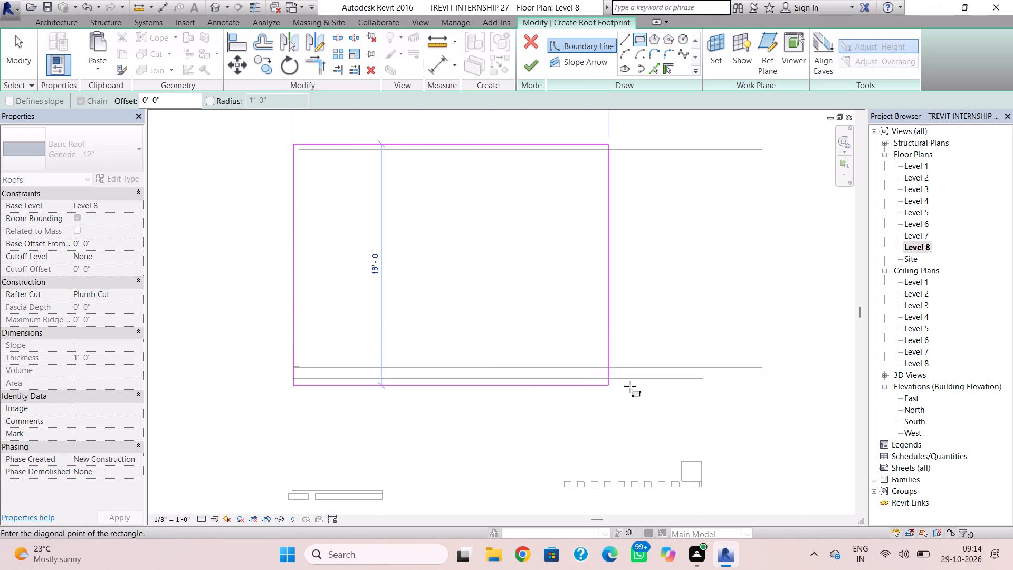
left_click(768, 374)
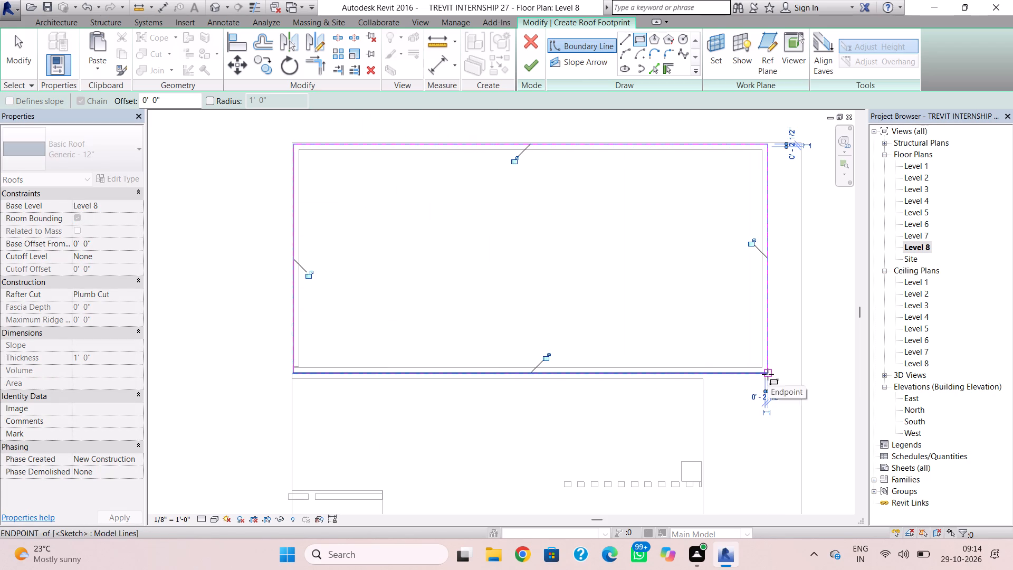
left_click(535, 67)
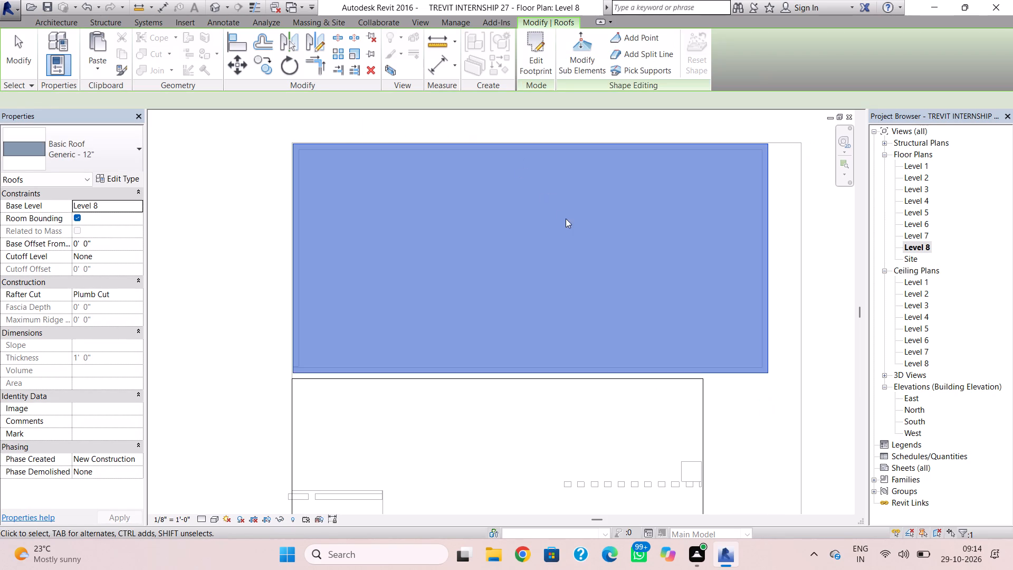
left_click(213, 10)
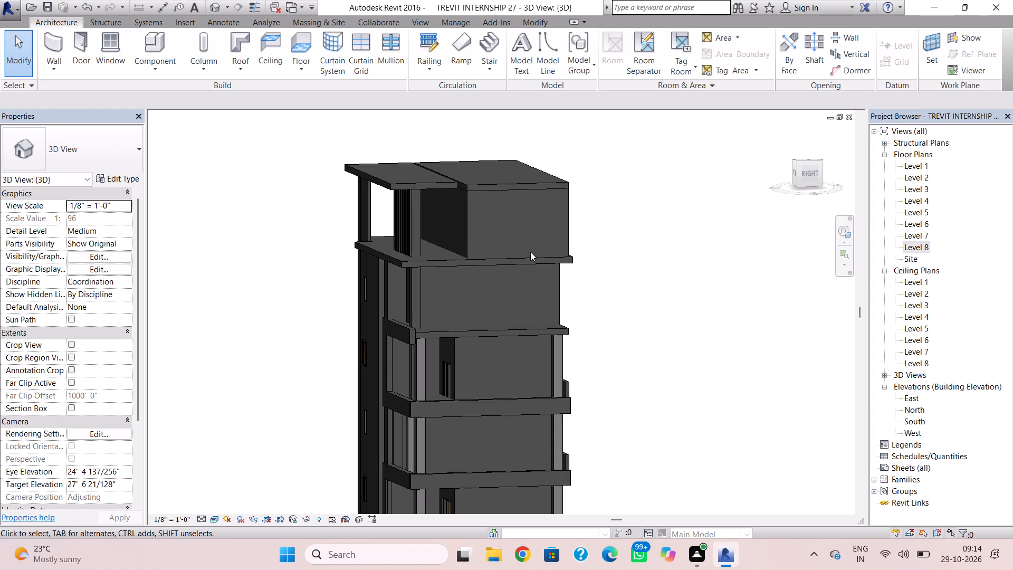
scroll(398, 156, "up", 4)
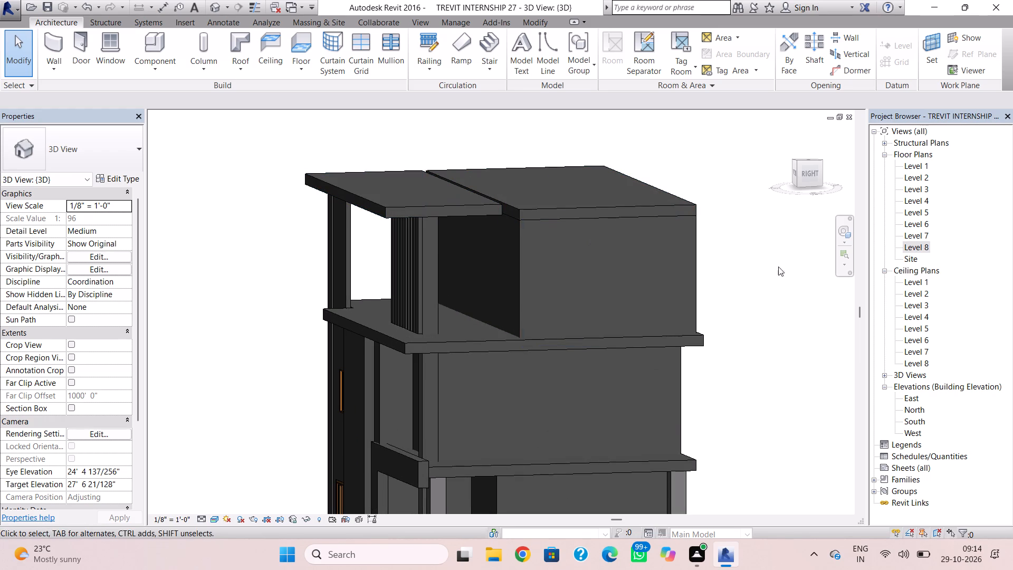
Edit the front Level 8 roof footprint, moving its rear edge back to the inner face of the Level 7 front wall.
left_click(915, 248)
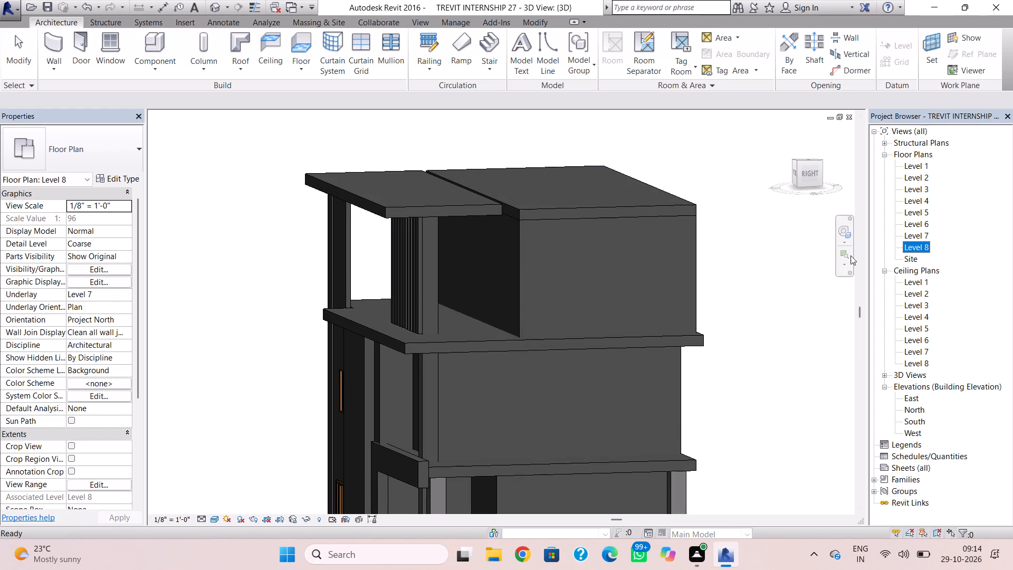
double_click(907, 250)
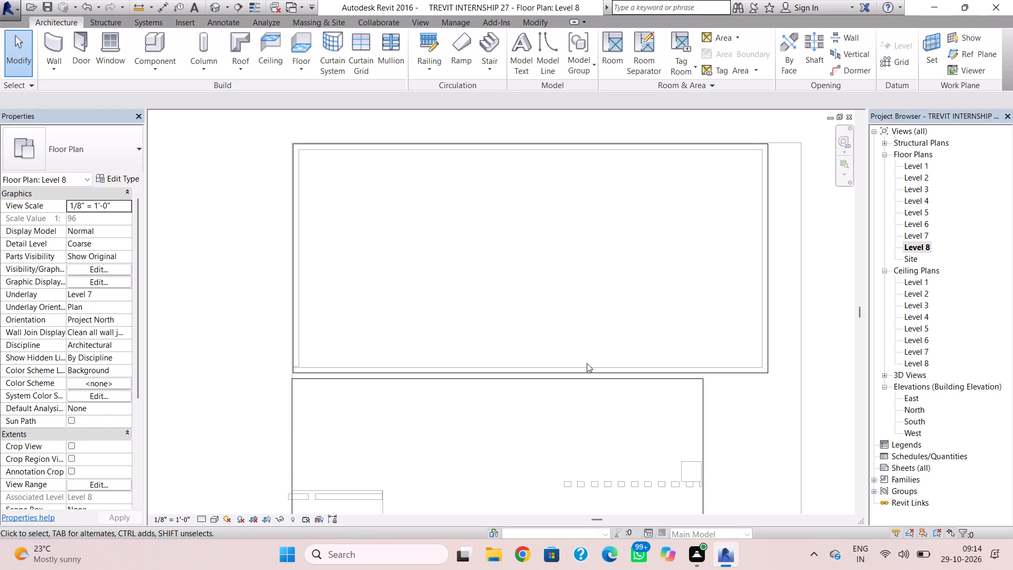
double_click(595, 381)
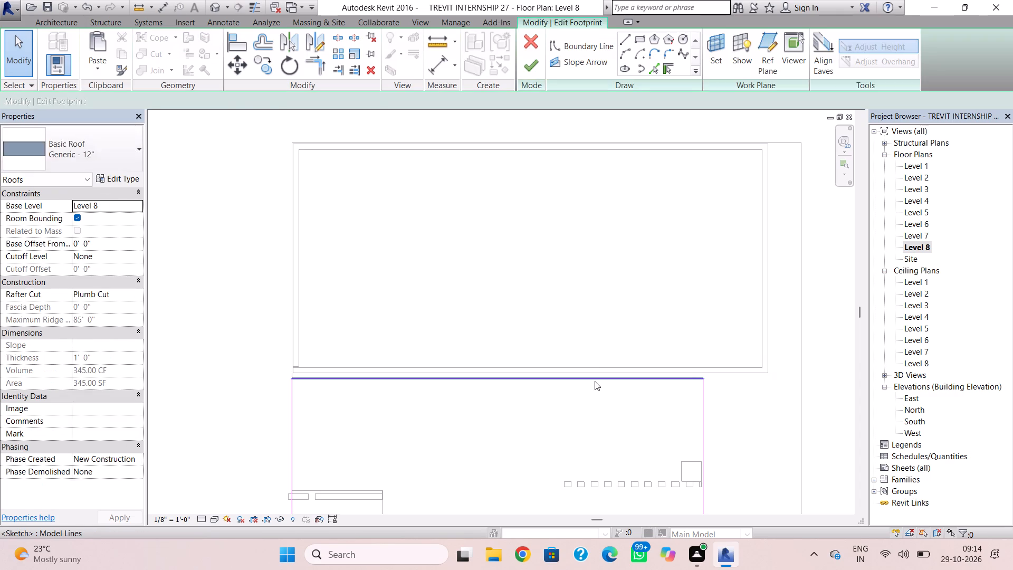
left_click(595, 381)
scroll(570, 370, "up", 2)
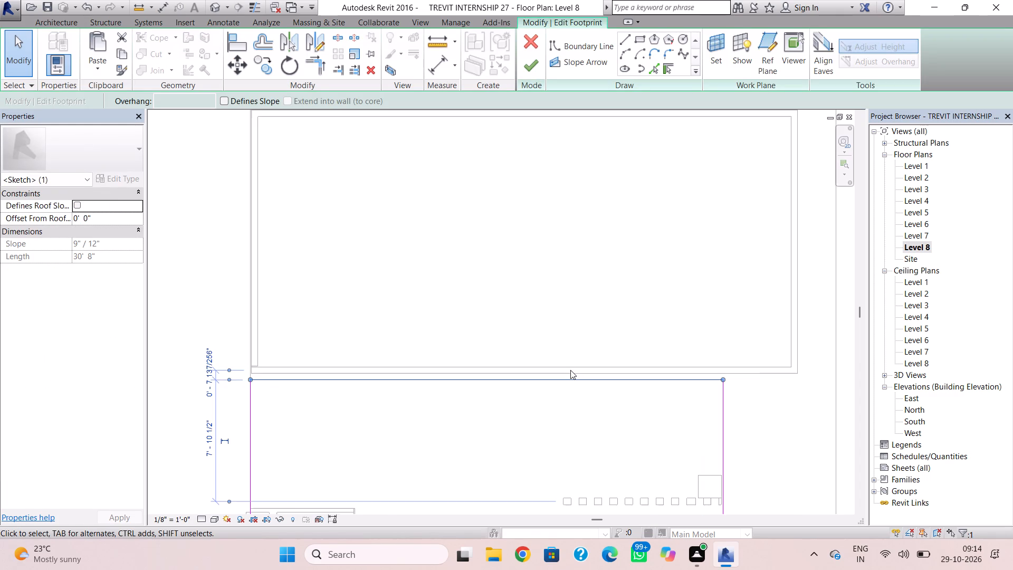
scroll(570, 370, "up", 3)
key("Up")
key("Up")
key("Up")
key("Up")
key("Up")
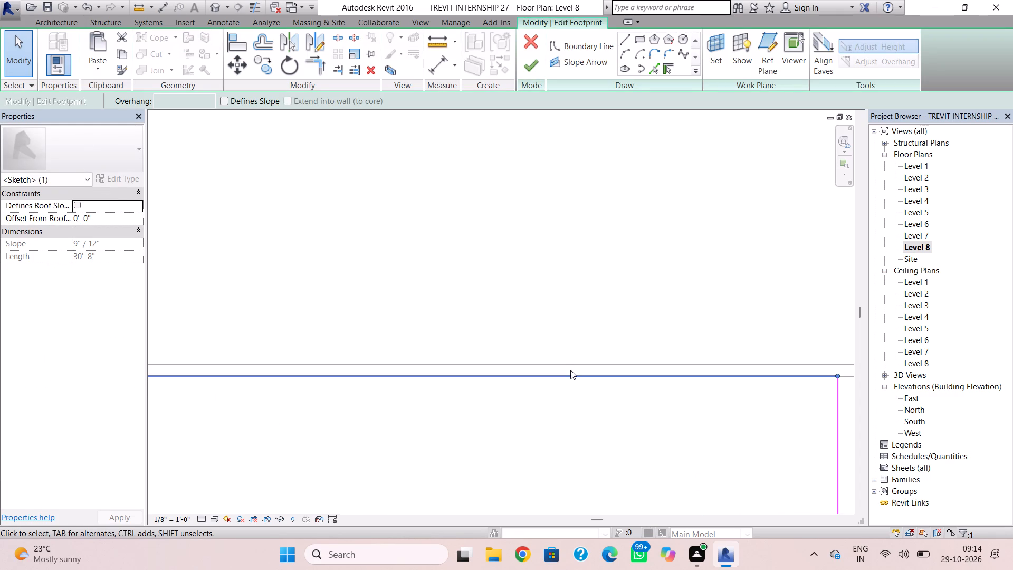
key("Up")
key("Up")
key("Up")
key("Up")
key("Up")
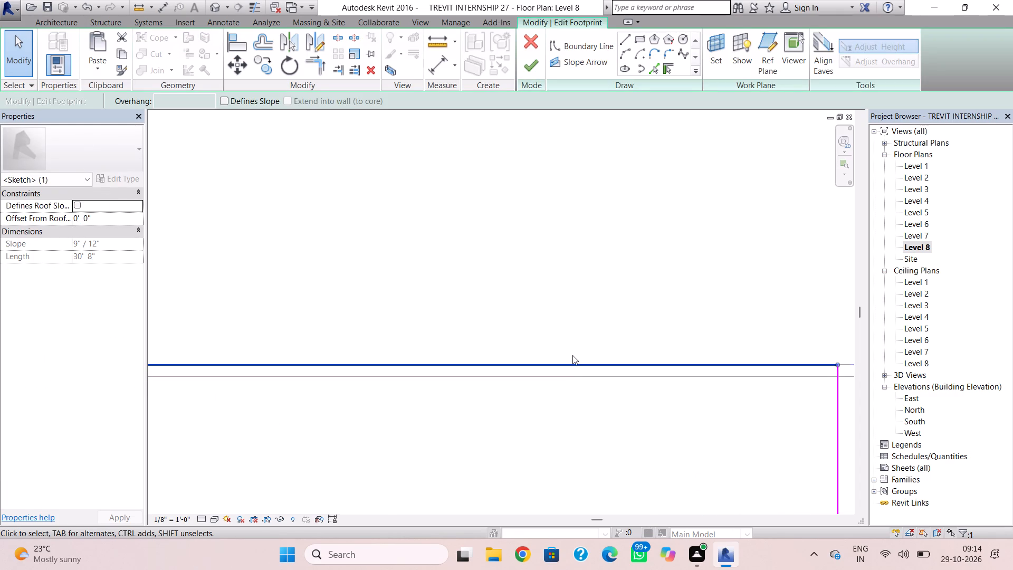
left_click(523, 69)
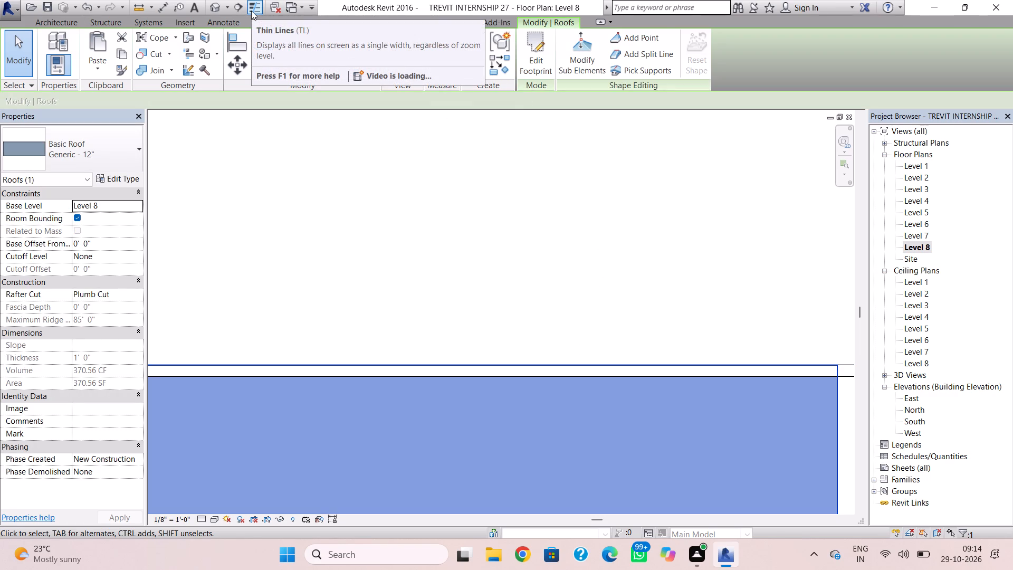
left_click(217, 5)
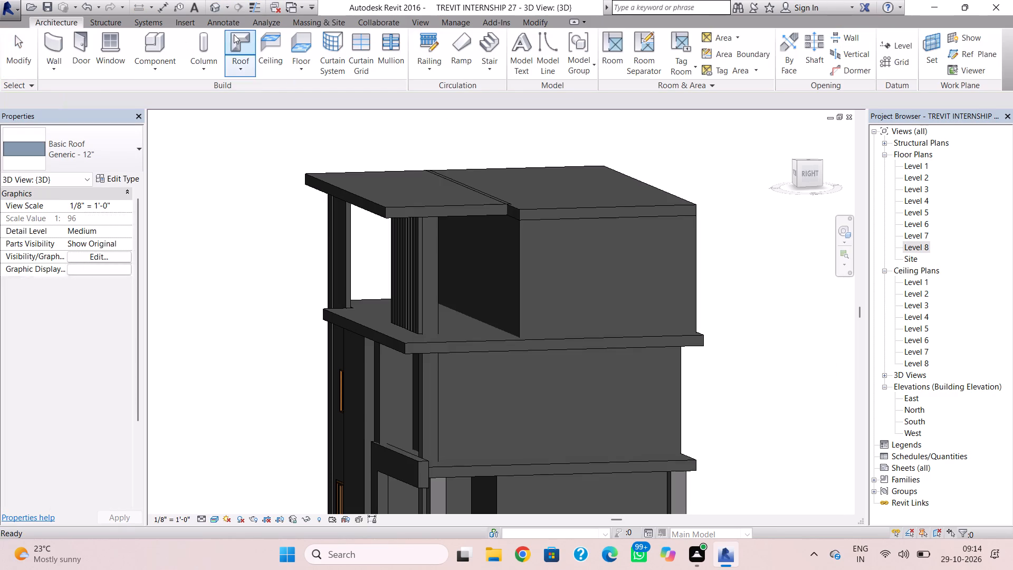
scroll(476, 202, "up", 4)
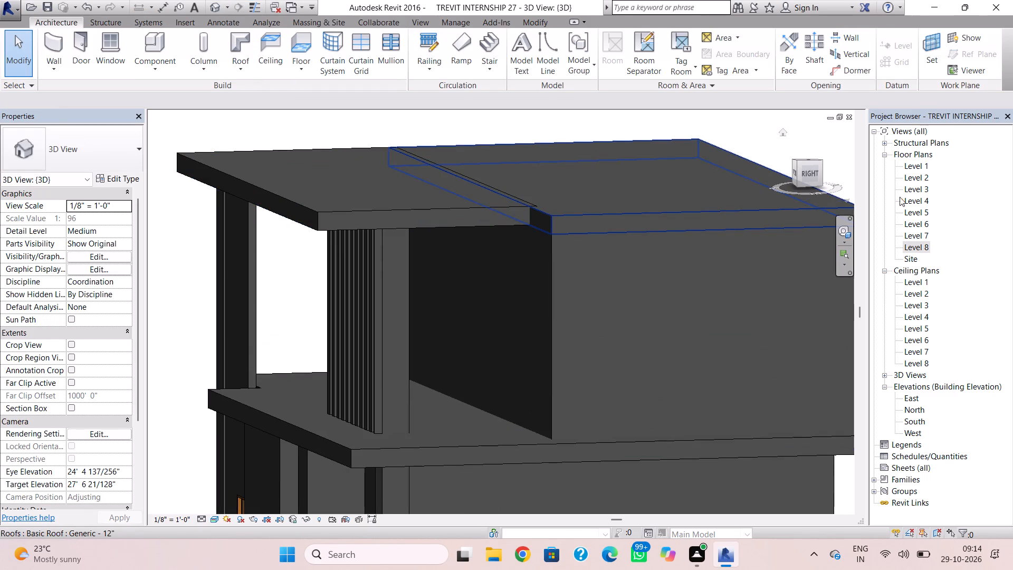
Edit the front Level 8 roof footprint, moving its rear edge forward in line with the rear roof's front edge.
double_click(928, 250)
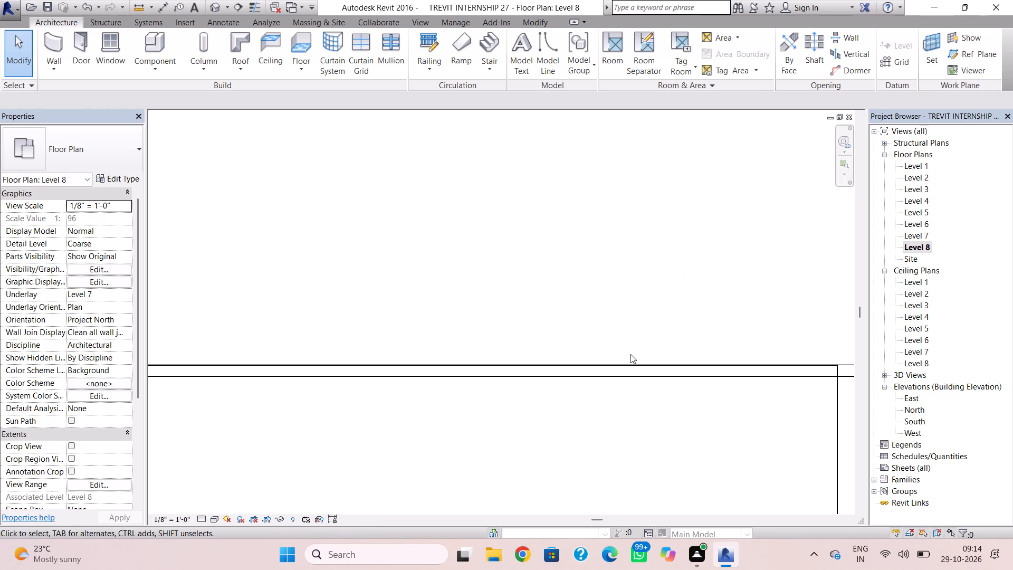
double_click(630, 364)
left_click(630, 364)
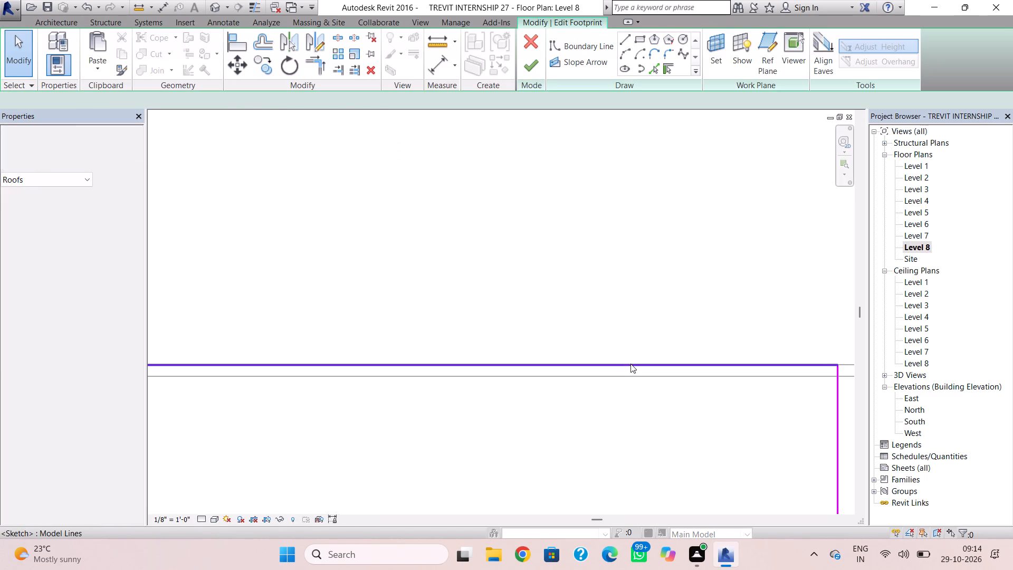
key("Down")
key("Down")
key("Down")
key("Down")
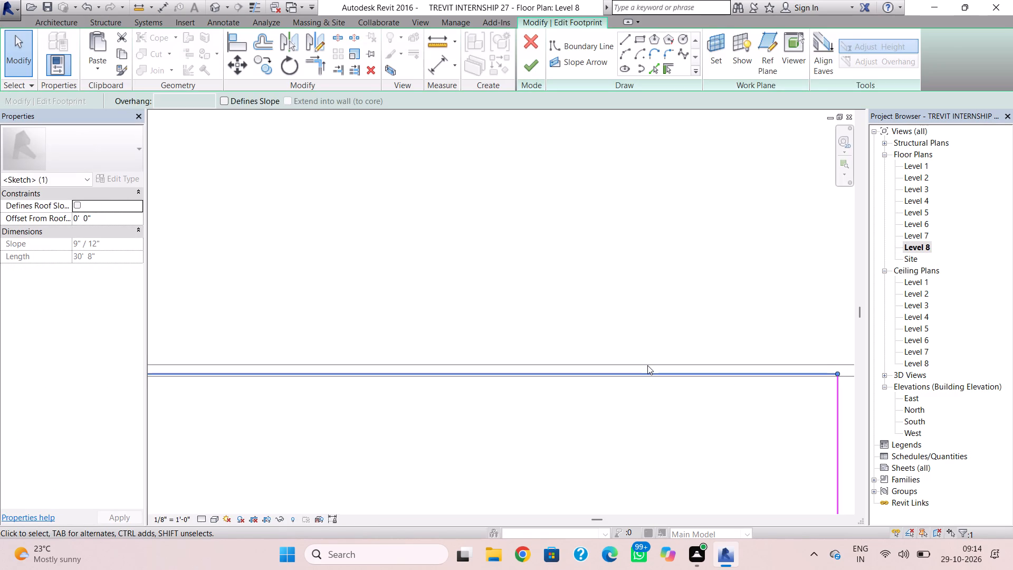
key("Down")
left_click(535, 73)
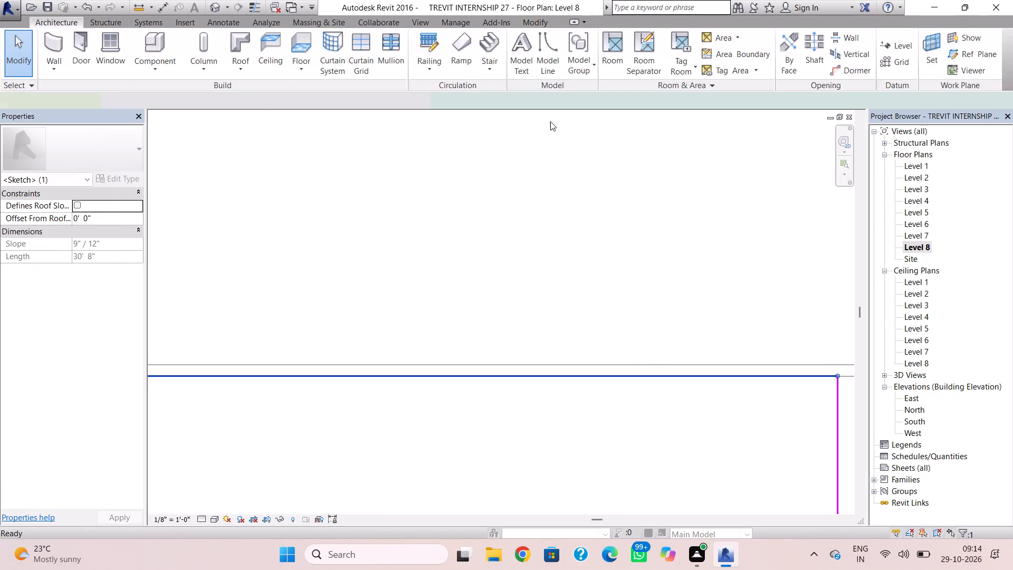
left_click(206, 0)
left_click(209, 2)
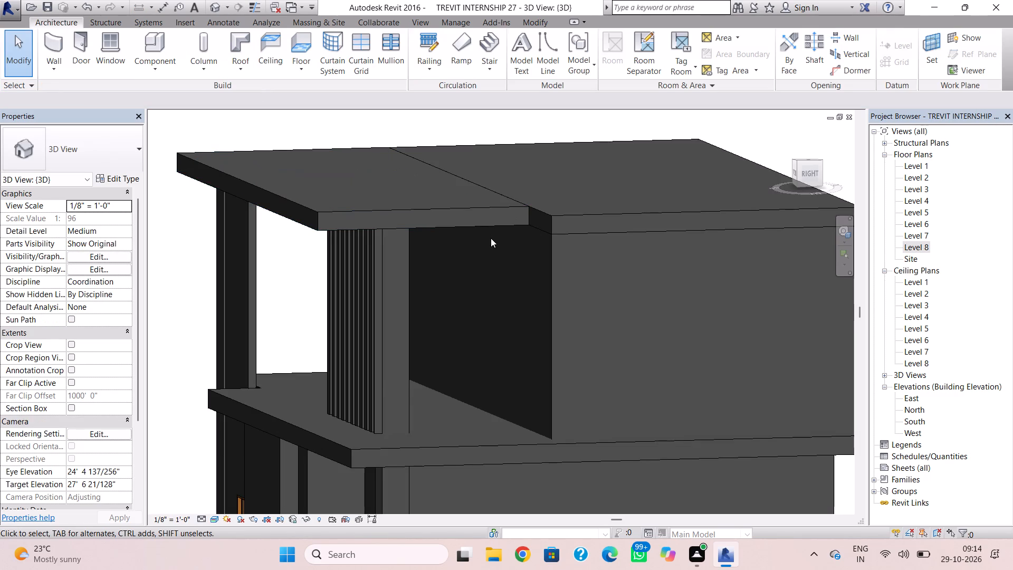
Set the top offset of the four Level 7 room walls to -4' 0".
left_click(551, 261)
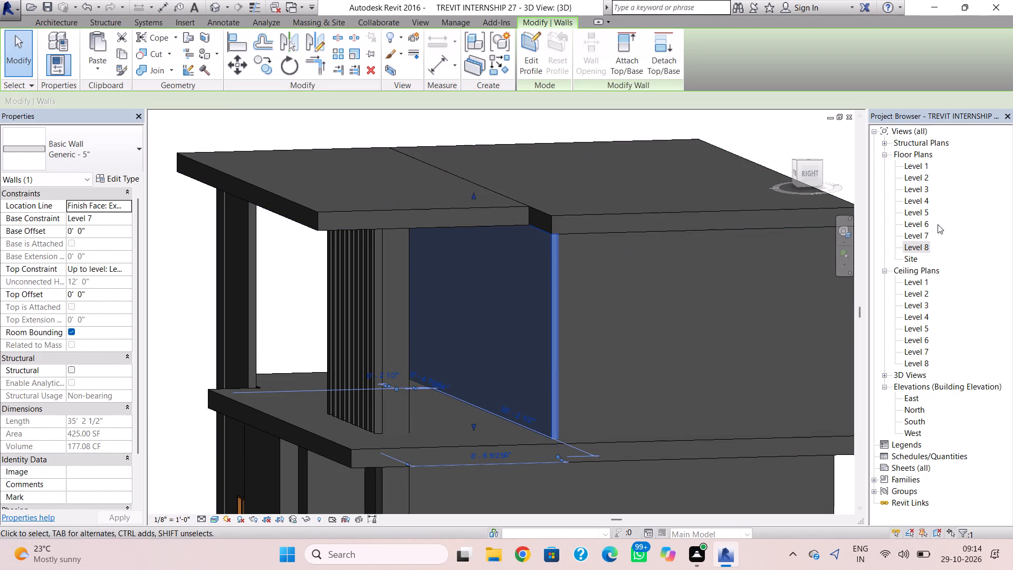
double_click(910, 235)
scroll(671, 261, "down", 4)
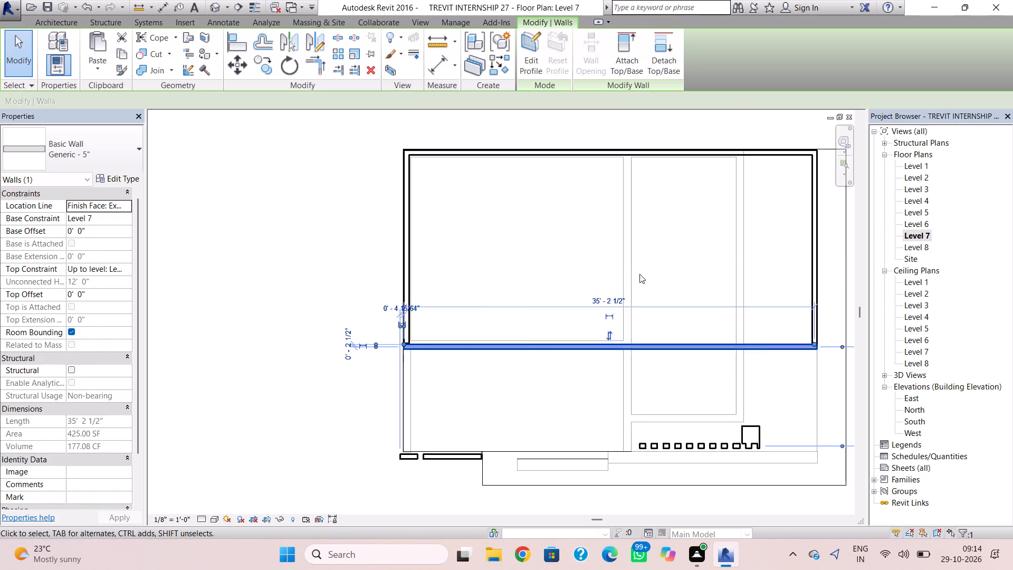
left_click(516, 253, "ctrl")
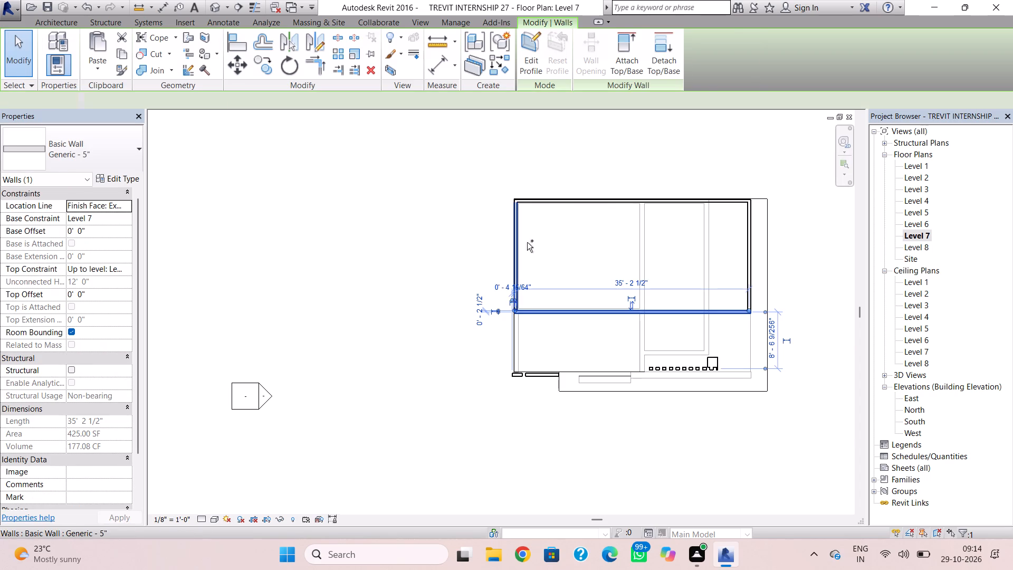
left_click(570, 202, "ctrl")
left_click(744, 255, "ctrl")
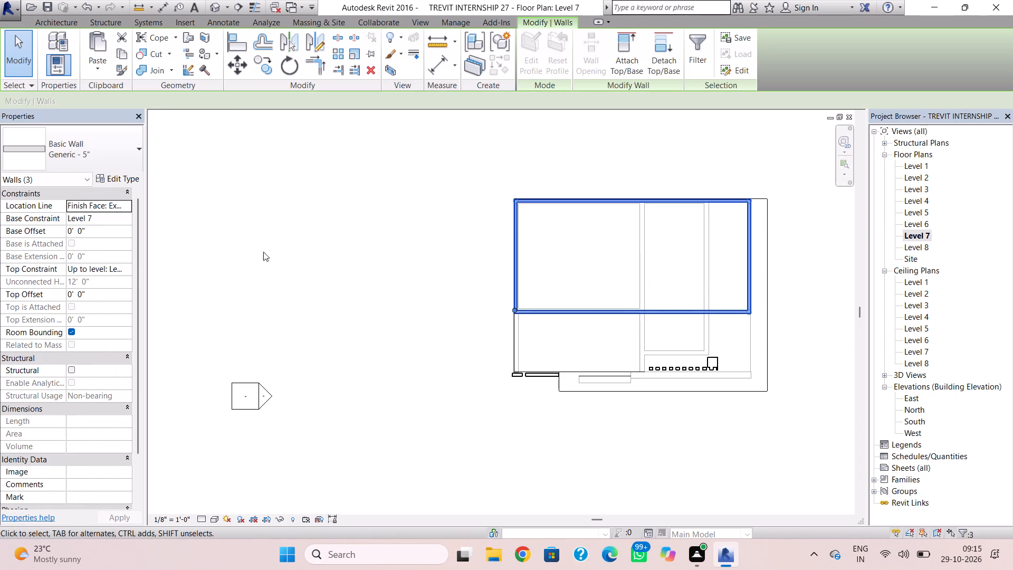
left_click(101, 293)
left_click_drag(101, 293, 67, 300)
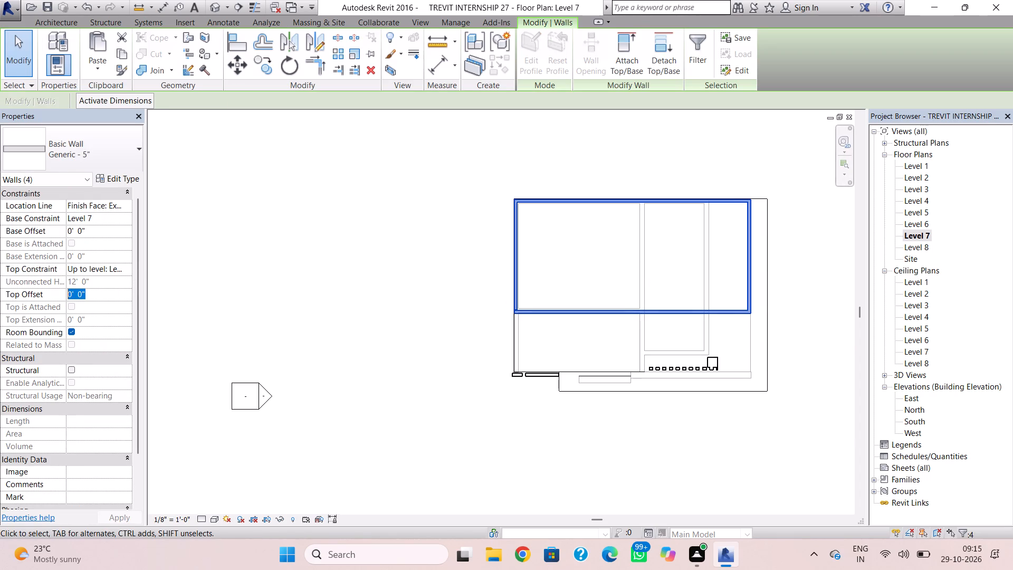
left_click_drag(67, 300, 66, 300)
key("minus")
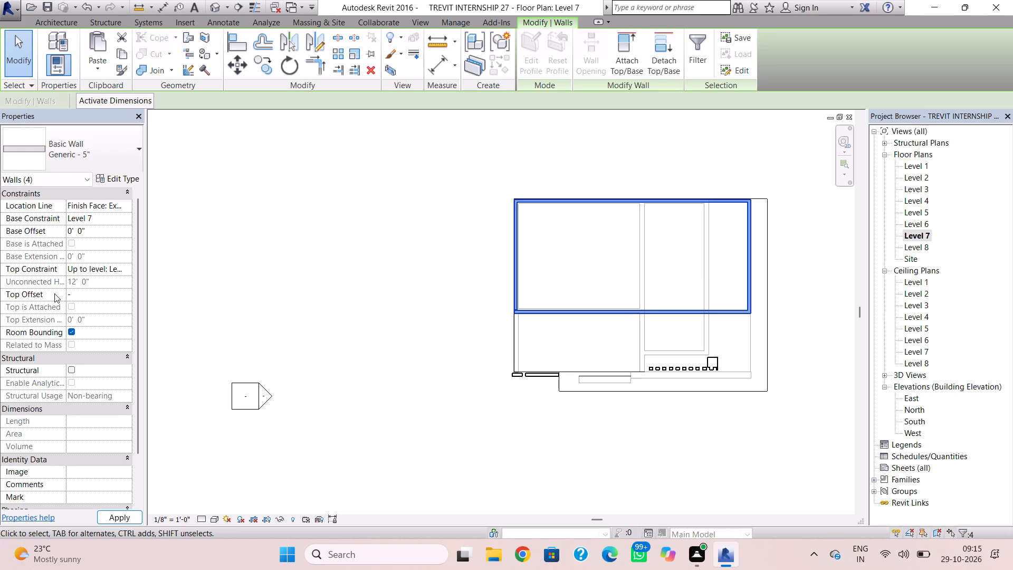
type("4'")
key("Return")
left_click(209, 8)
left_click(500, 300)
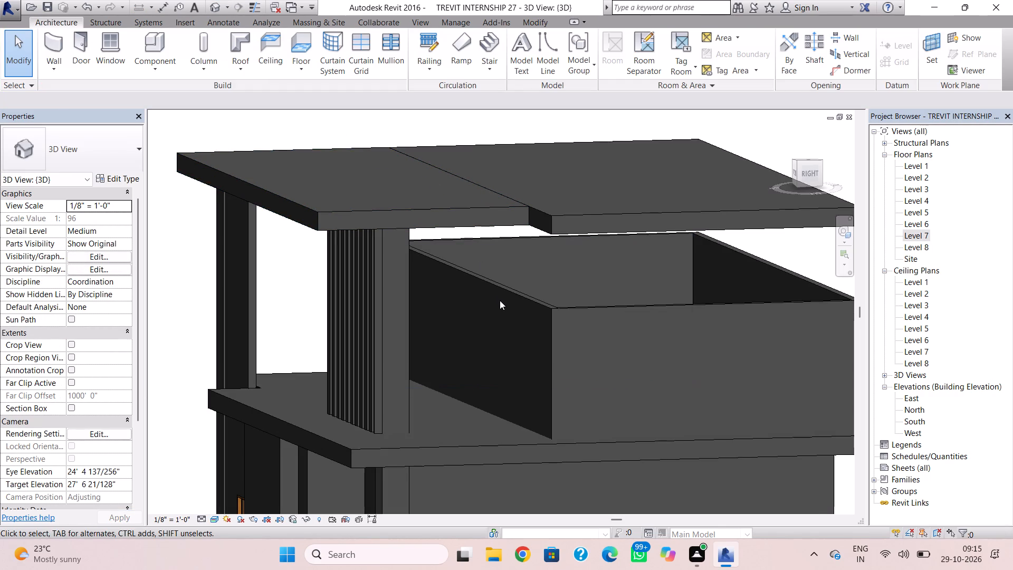
Set the top offset of the four Level 7 room walls to -8' 0".
left_click(517, 294)
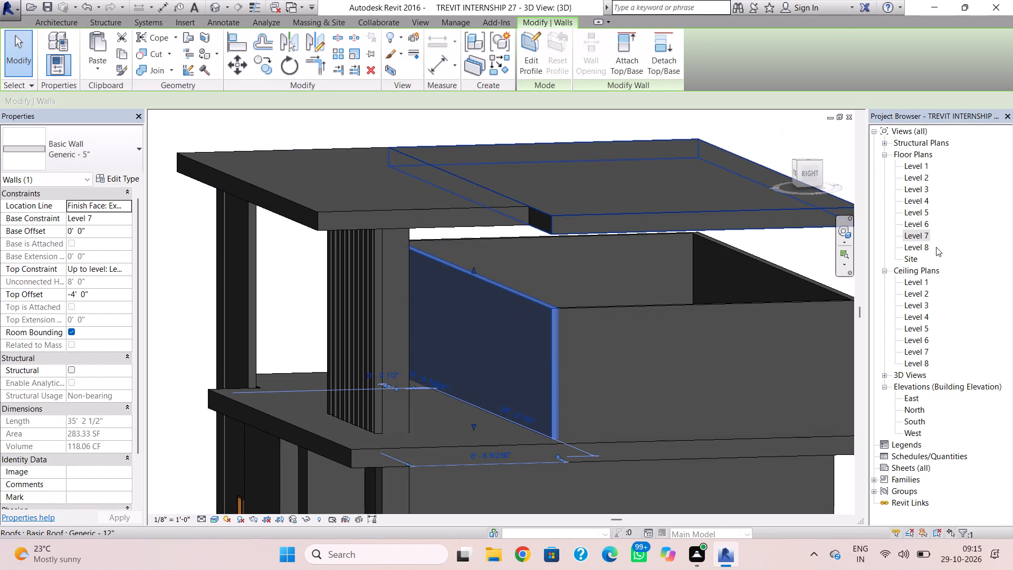
double_click(926, 236)
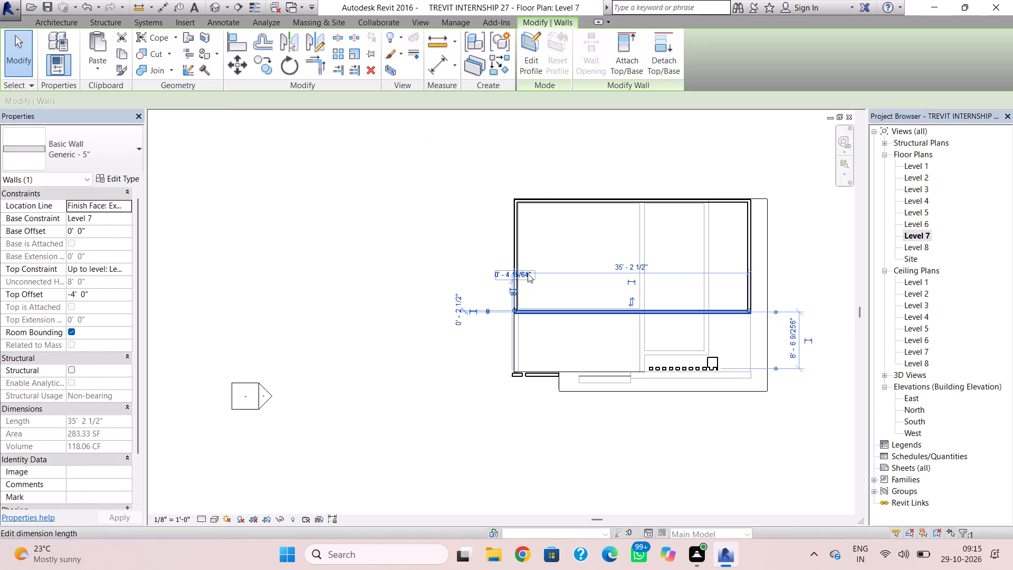
left_click(515, 250, "ctrl")
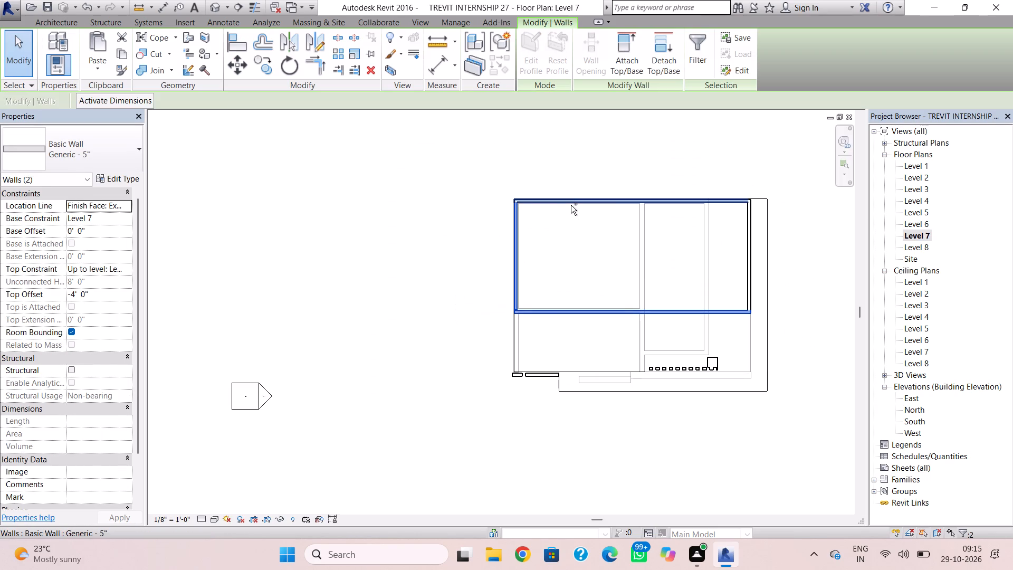
left_click(571, 205, "ctrl")
left_click(744, 240, "ctrl")
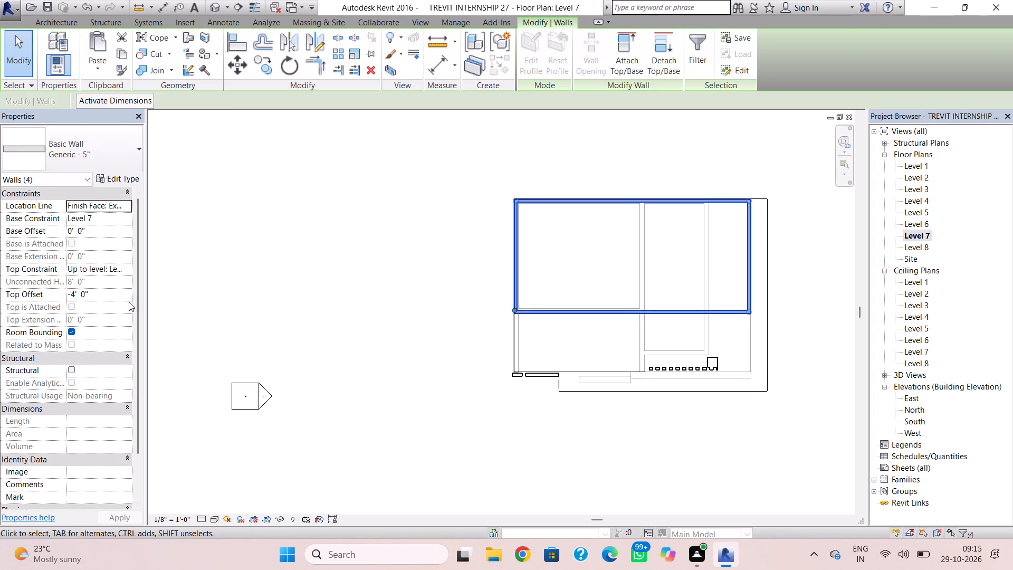
left_click(121, 291)
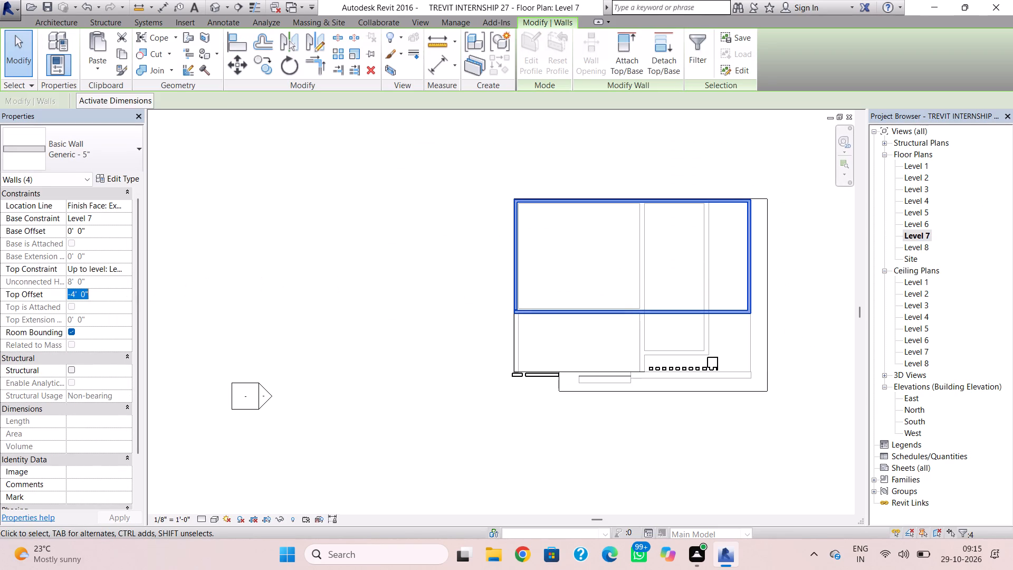
key("minus")
type("8'")
key("Return")
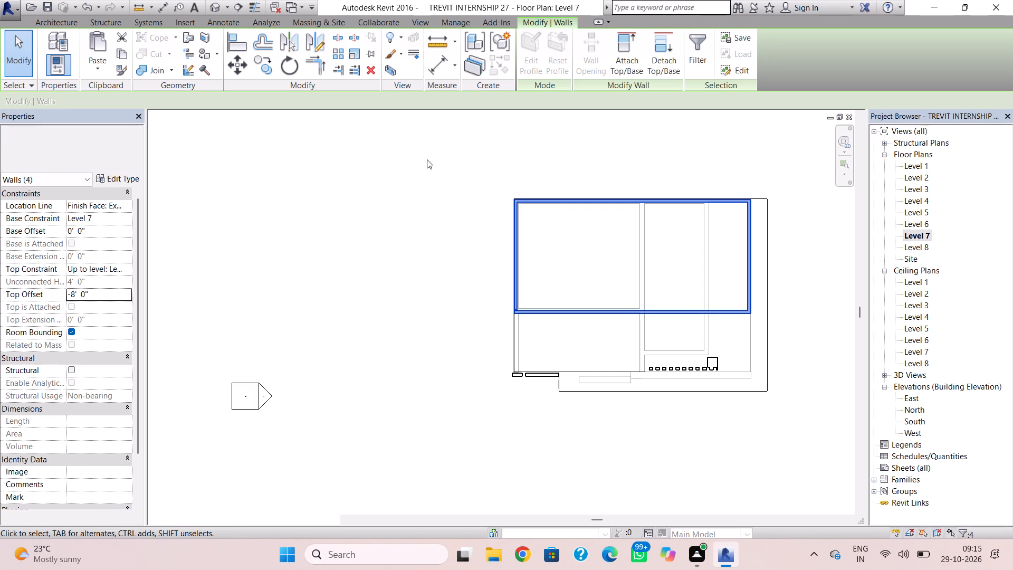
In the 3D view, add a horizontal Cornice wall sweep along the top outer edge of the Level 7 front wall.
left_click(217, 3)
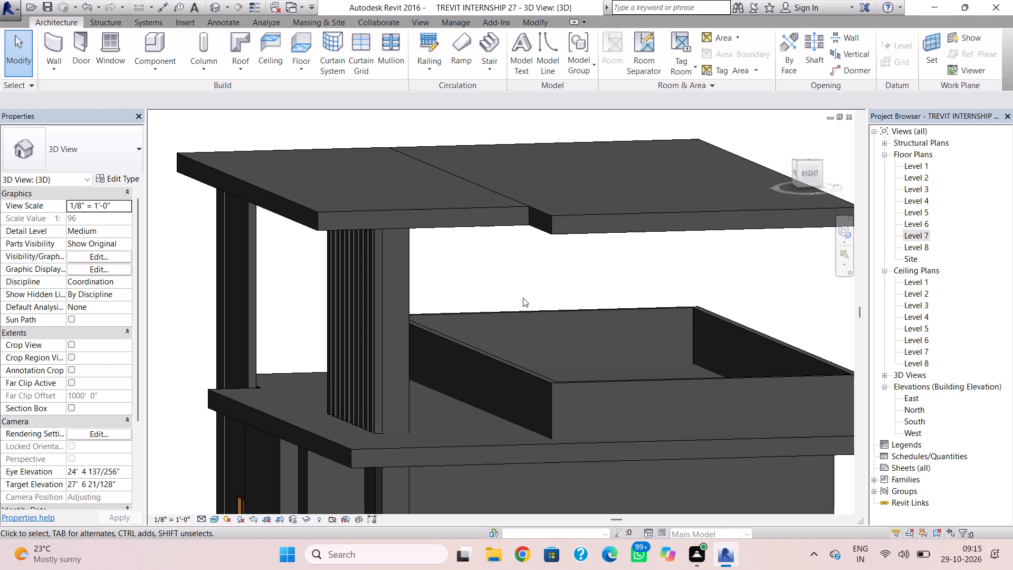
key("Escape")
right_click_drag(533, 376, 628, 375, "shift")
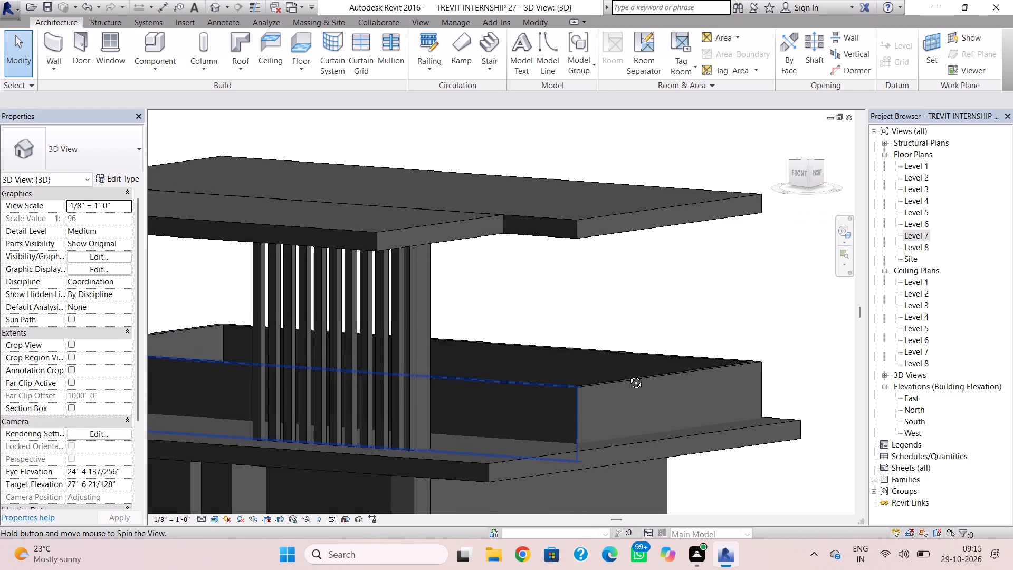
right_click_drag(628, 375, 591, 385, "shift")
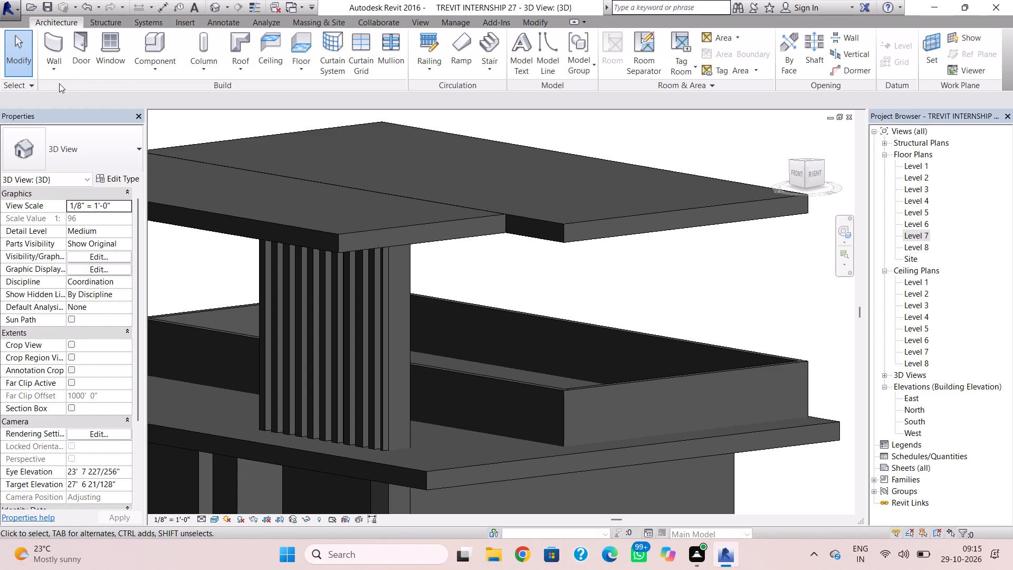
left_click(55, 68)
left_click(83, 172)
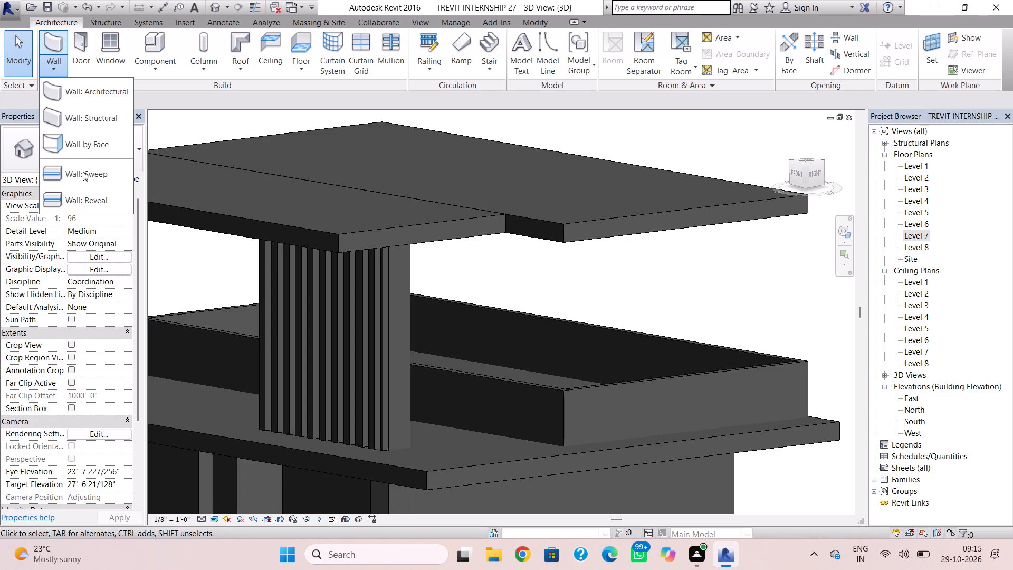
left_click(537, 50)
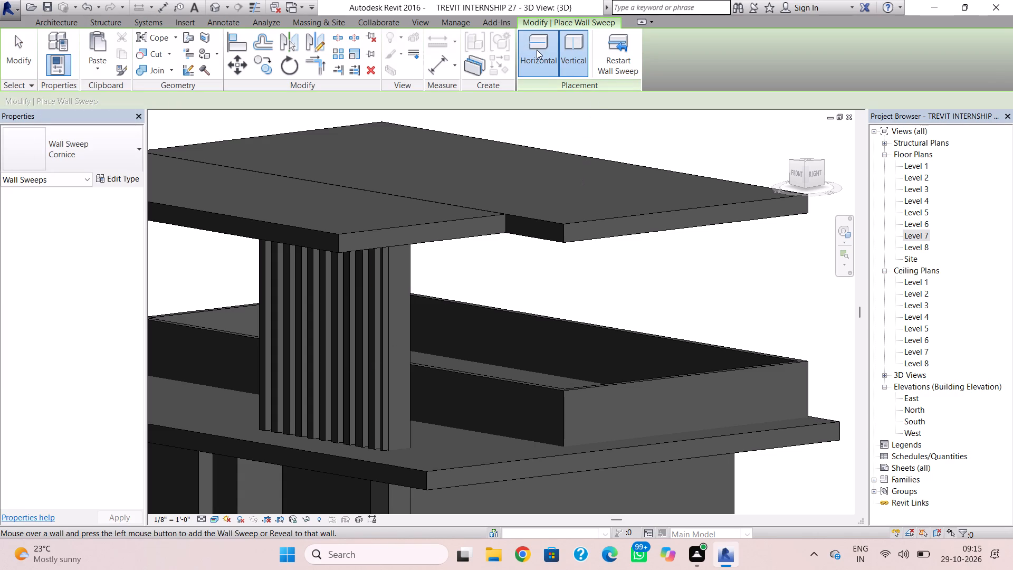
right_click_drag(397, 313, 516, 299, "shift")
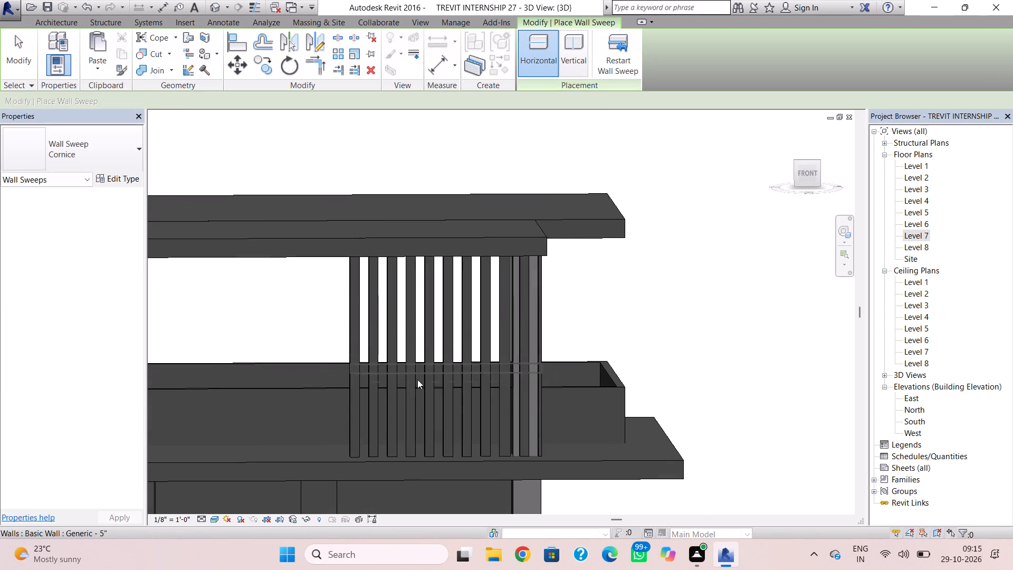
double_click(299, 400)
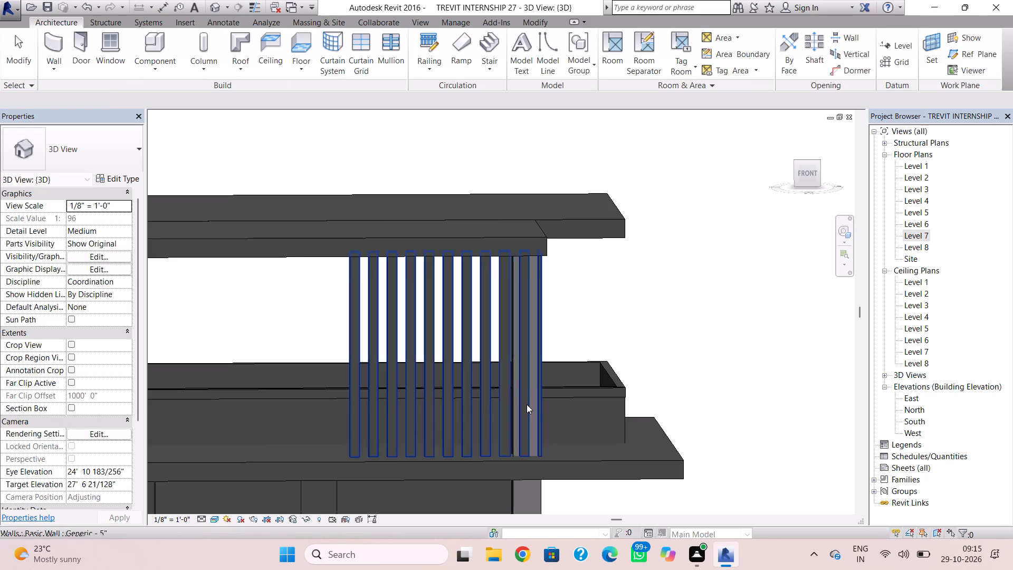
Add a horizontal Cornice wall sweep along the top outer edge of the Level 7 right side wall.
right_click_drag(679, 394, 480, 389, "shift")
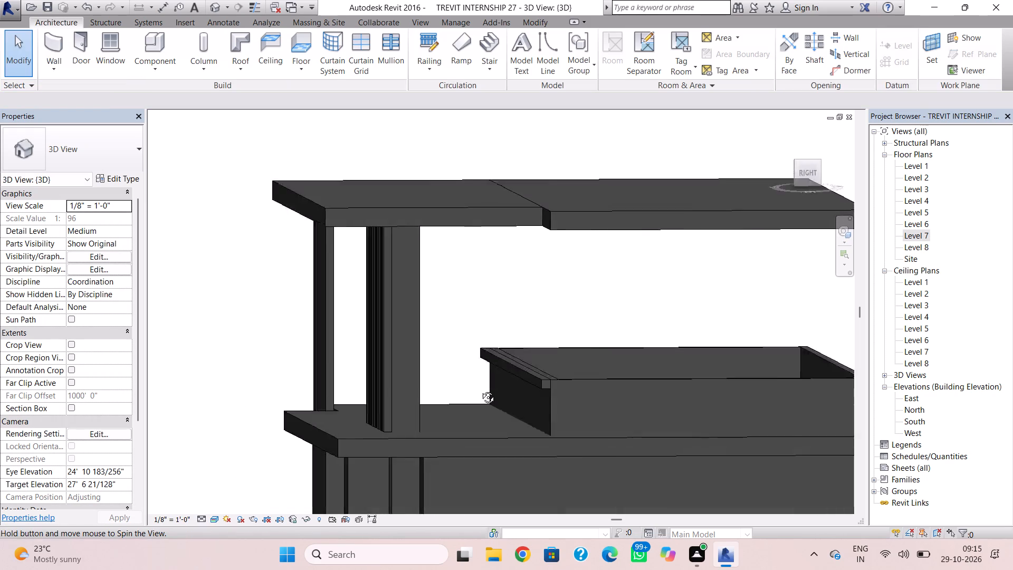
right_click_drag(480, 389, 460, 400, "shift")
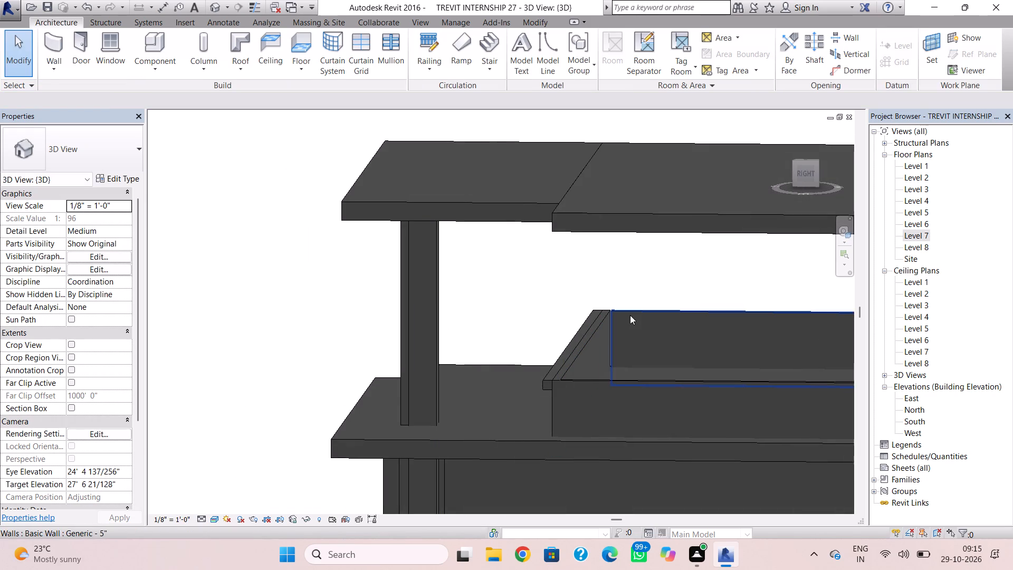
left_click(630, 315)
scroll(619, 364, "up", 3)
key("Left")
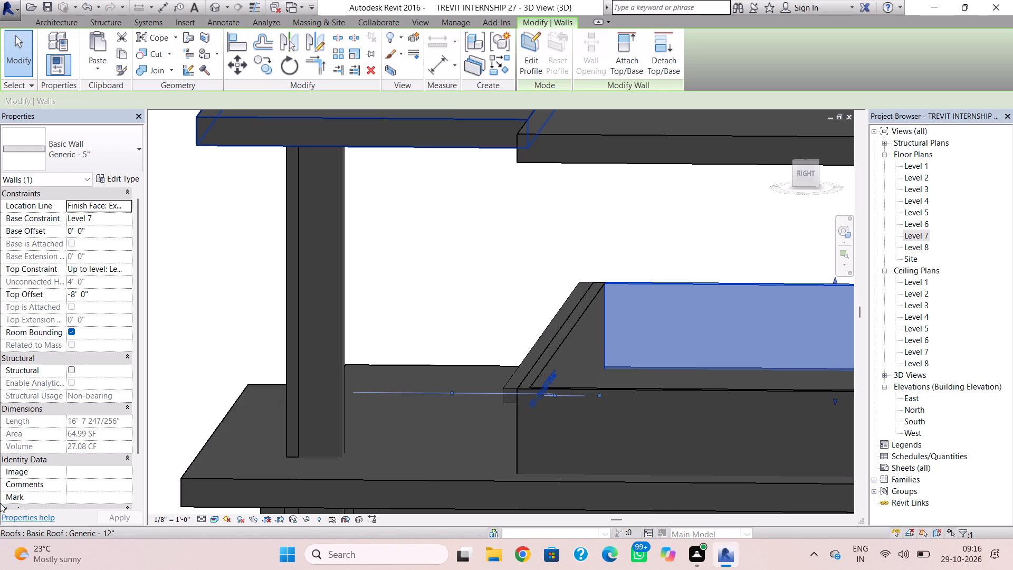
key("Escape")
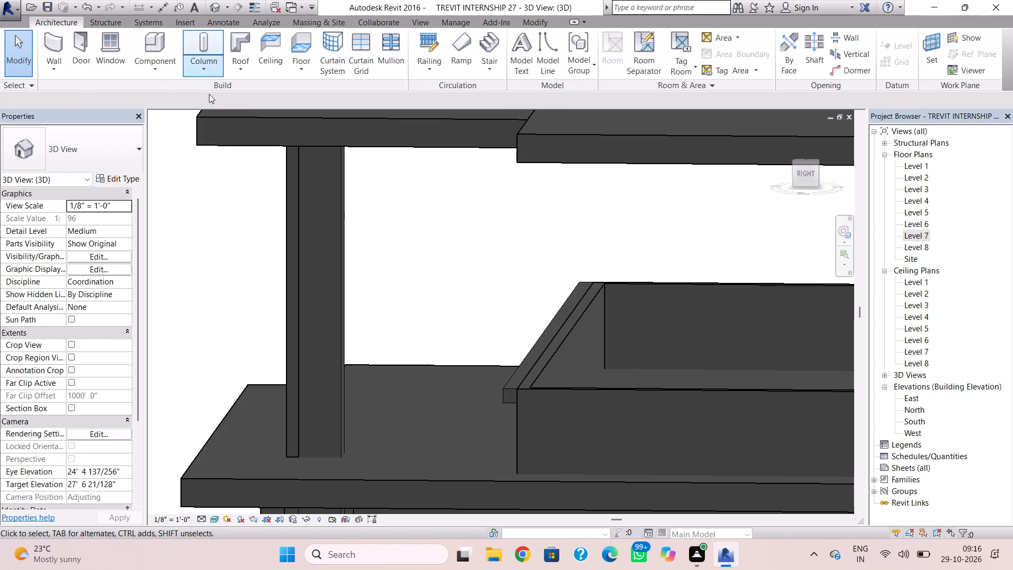
left_click(58, 68)
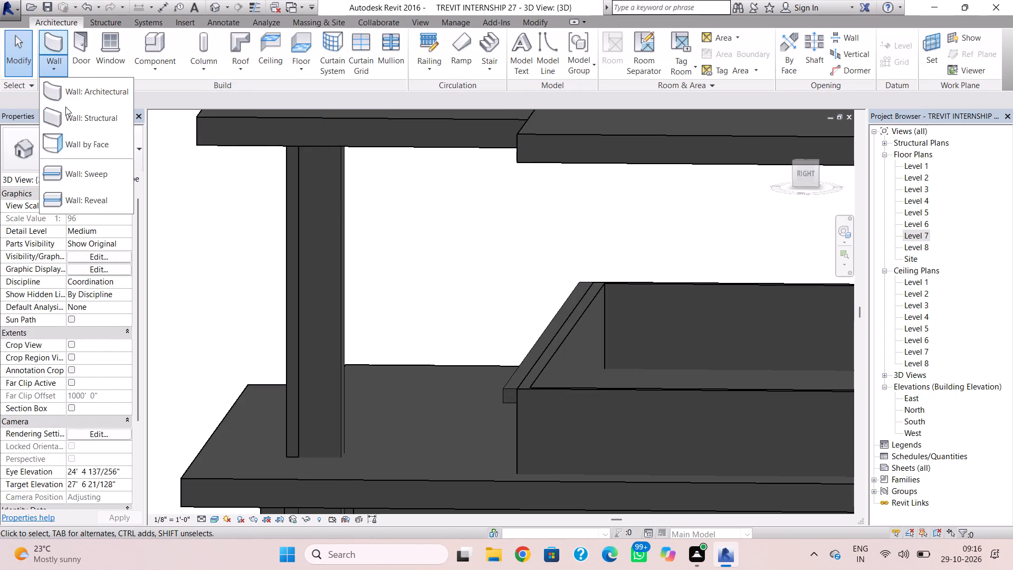
left_click(71, 166)
scroll(637, 396, "down", 4)
middle_click_drag(628, 351, 476, 294)
double_click(483, 349)
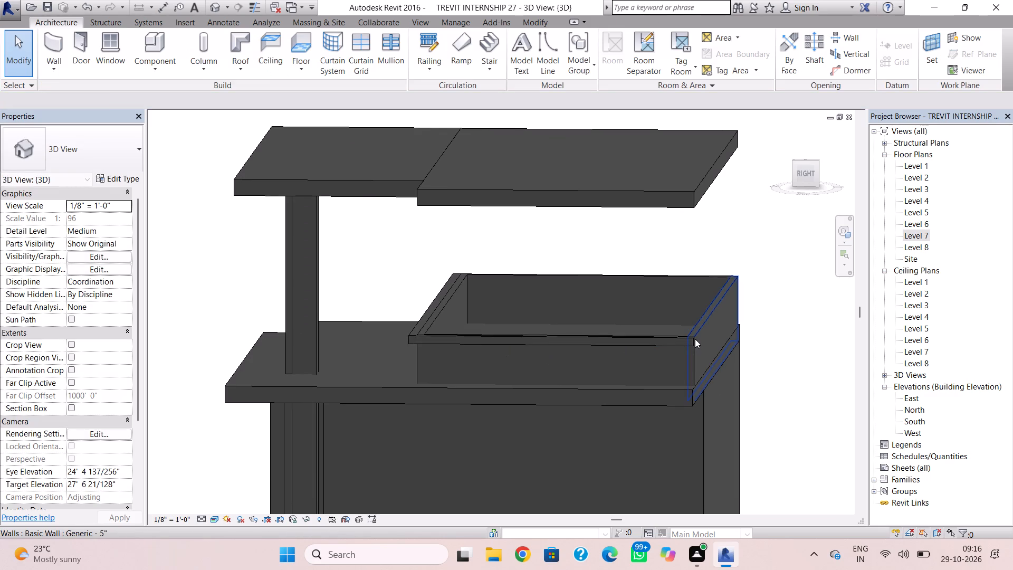
Add a horizontal Cornice wall sweep along the top outer edge of the Level 7 rear wall.
right_click_drag(694, 337, 475, 342, "shift")
scroll(508, 342, "down", 3)
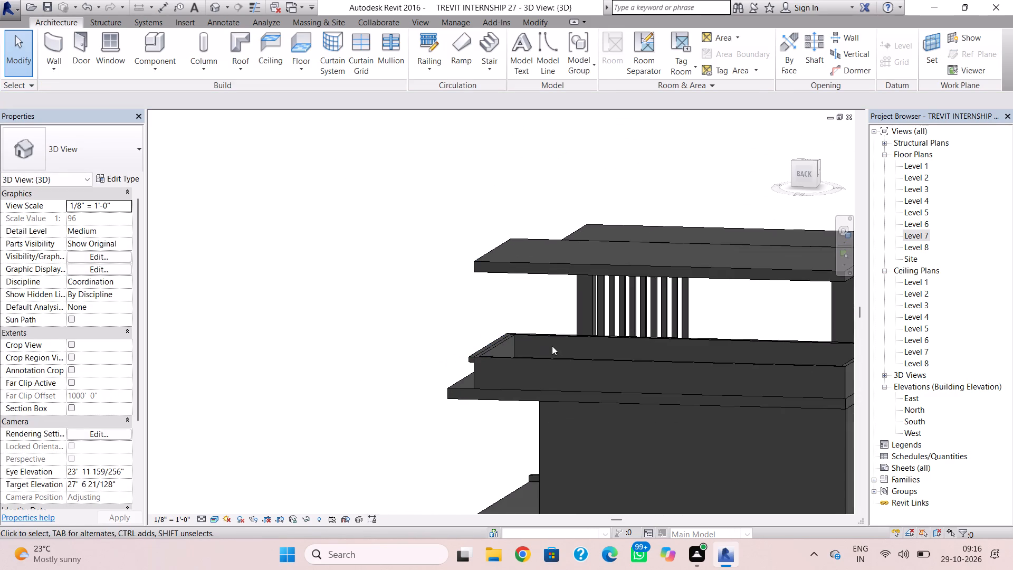
middle_click_drag(554, 346, 456, 306)
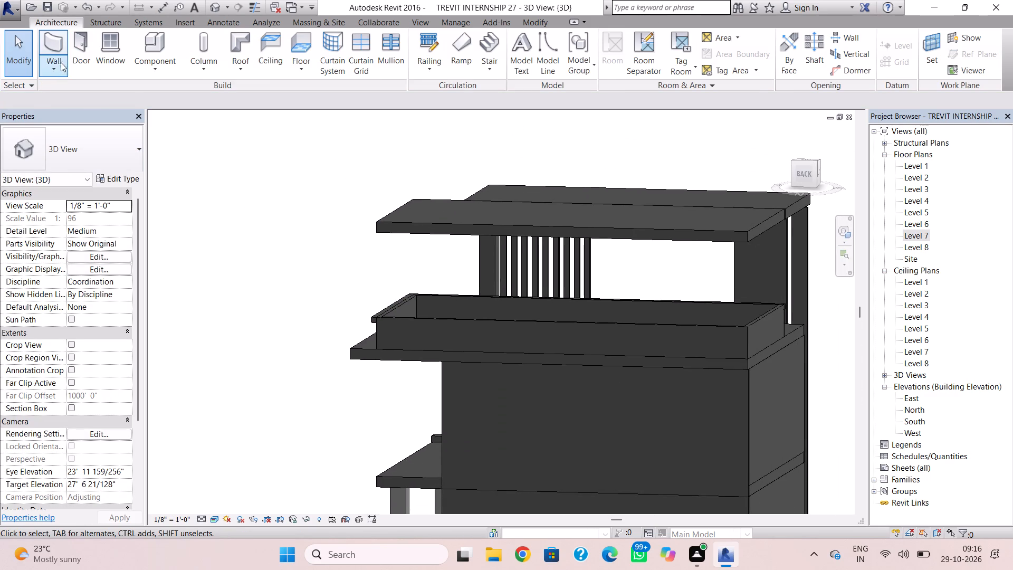
left_click(58, 63)
left_click(93, 183)
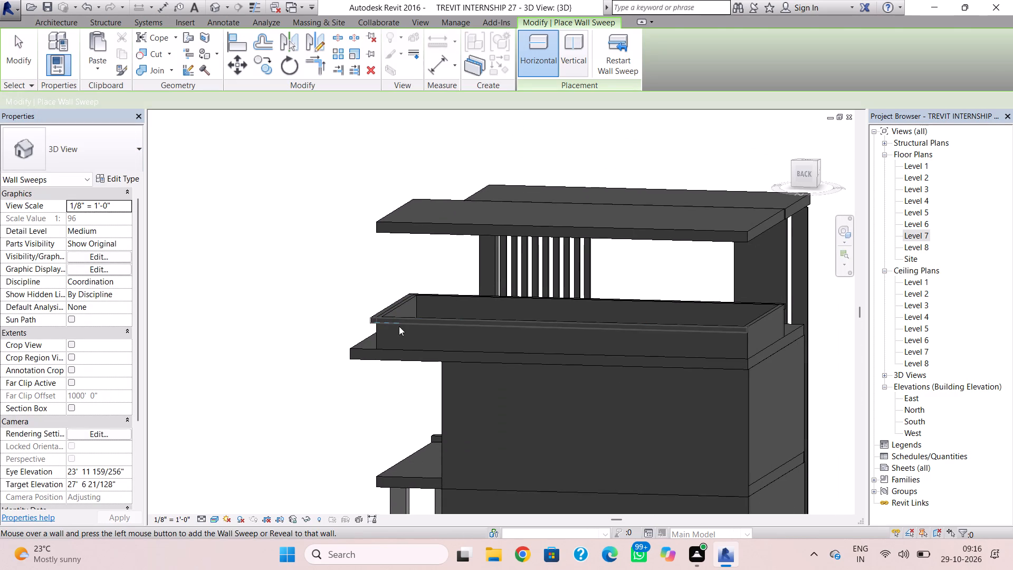
double_click(399, 326)
Save the project and add a horizontal Cornice wall sweep along the top outer edge of the Level 7 left side wall.
right_click_drag(671, 313, 537, 330, "shift")
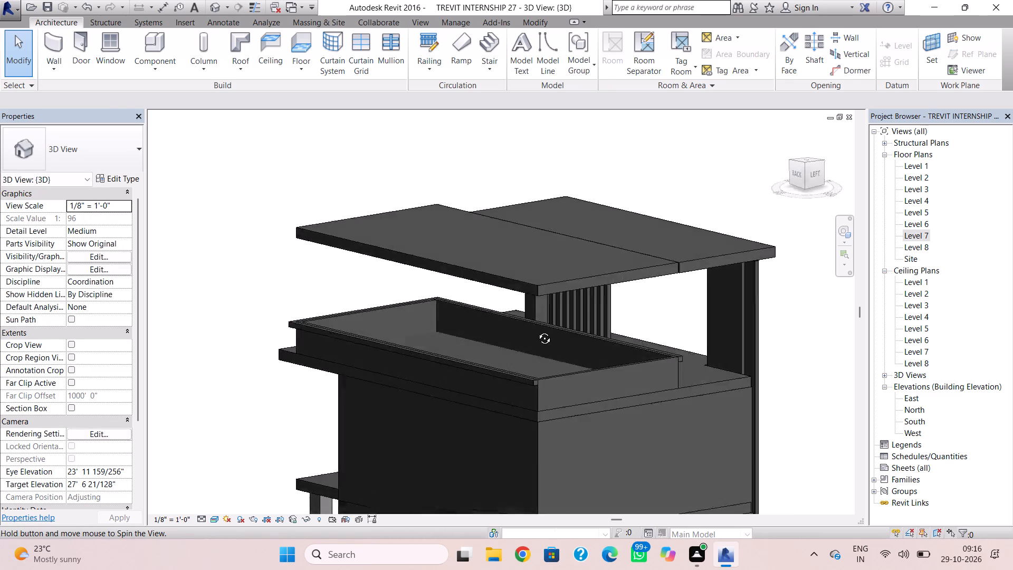
right_click_drag(537, 330, 461, 321, "shift")
right_click_drag(461, 321, 484, 303)
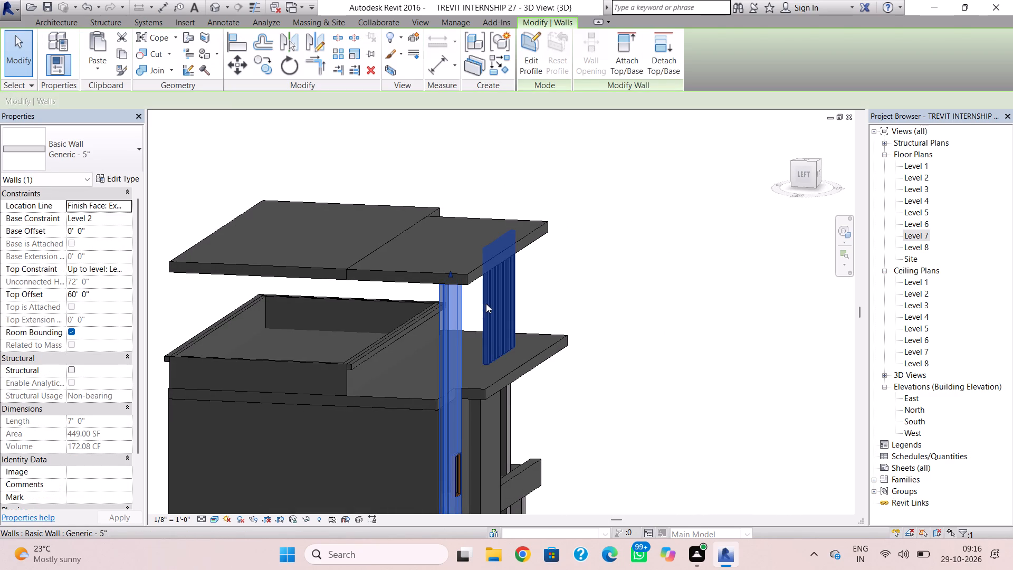
key("Escape")
left_click(46, 62)
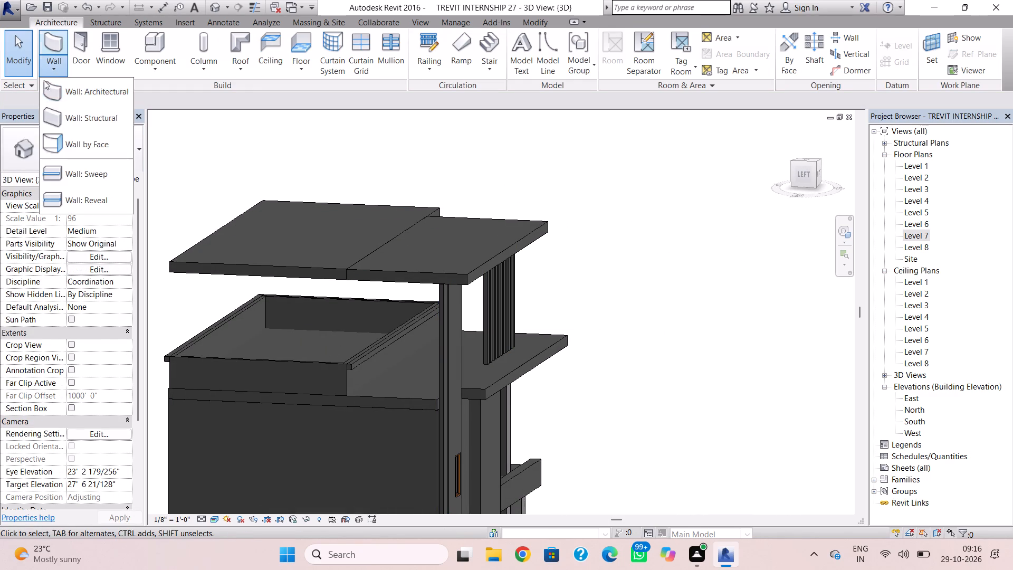
left_click(75, 180)
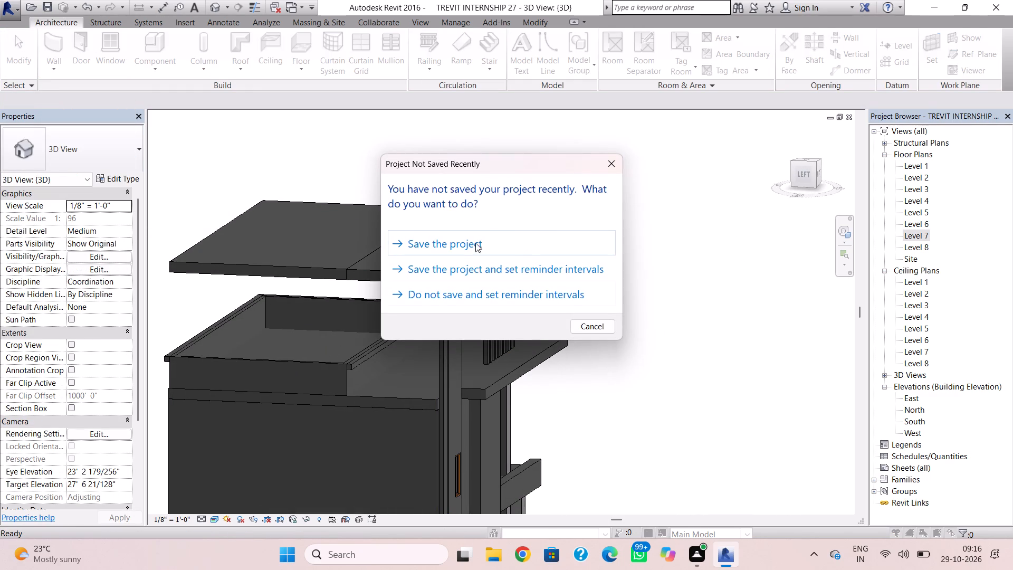
left_click(479, 237)
scroll(257, 369, "up", 3)
left_click(260, 363)
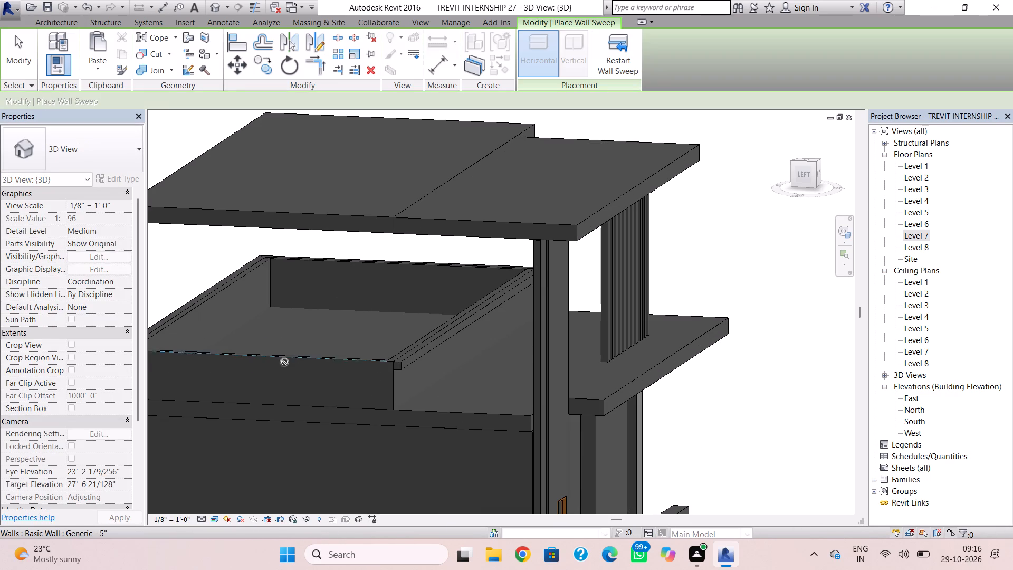
left_click(371, 406)
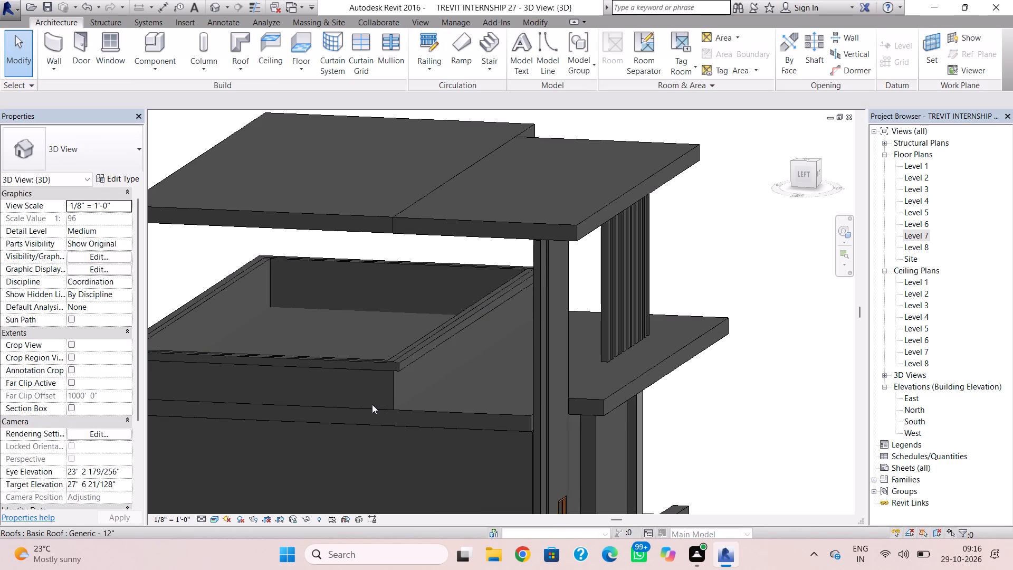
key("Escape")
Add a horizontal Cornice wall sweep on the front wall directly above the Level 6 window beneath the slatted screen.
right_click_drag(466, 354, 346, 292, "shift")
scroll(346, 292, "down", 2)
middle_click_drag(355, 294, 589, 287)
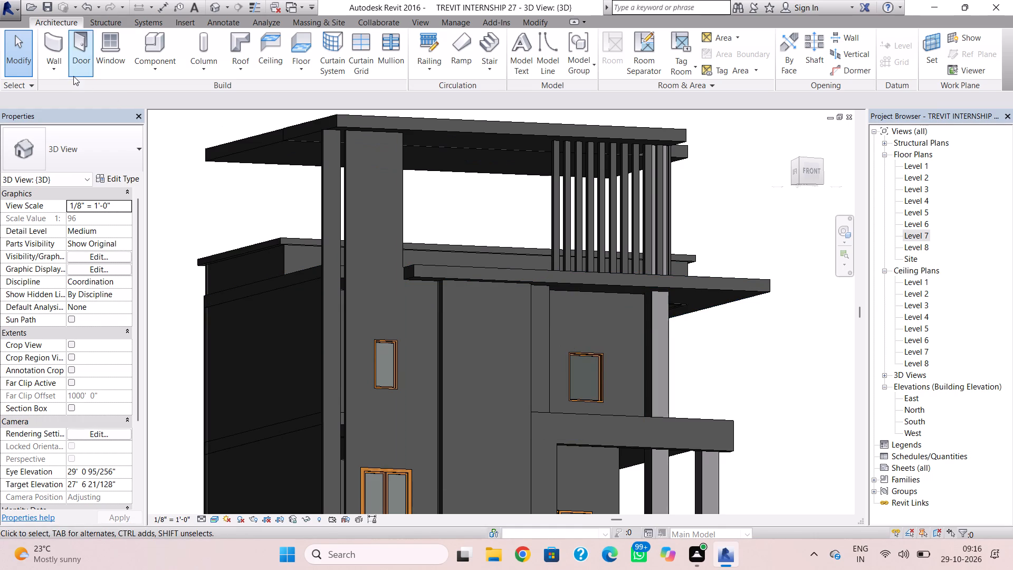
left_click(60, 69)
left_click(93, 178)
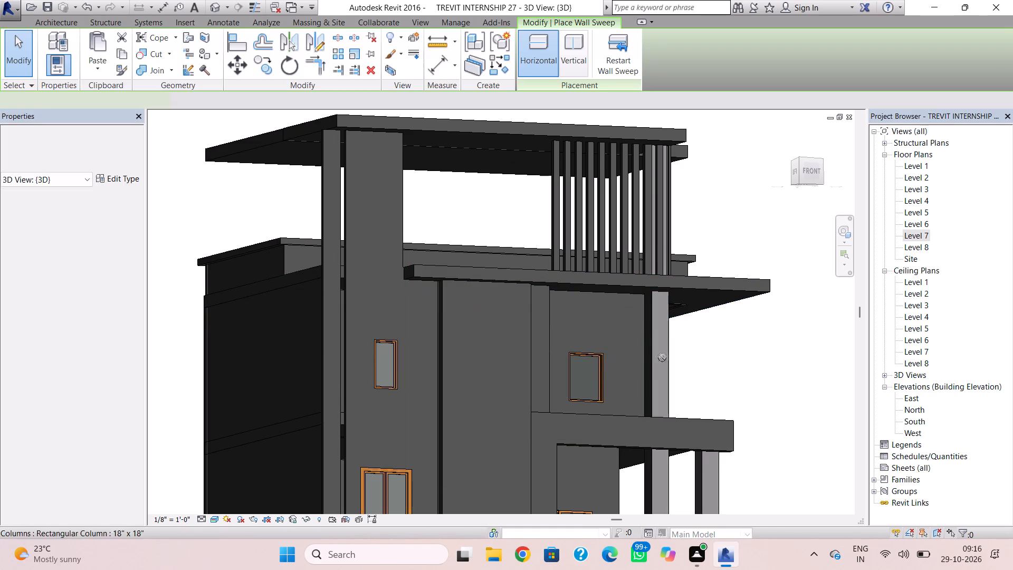
scroll(586, 349, "up", 3)
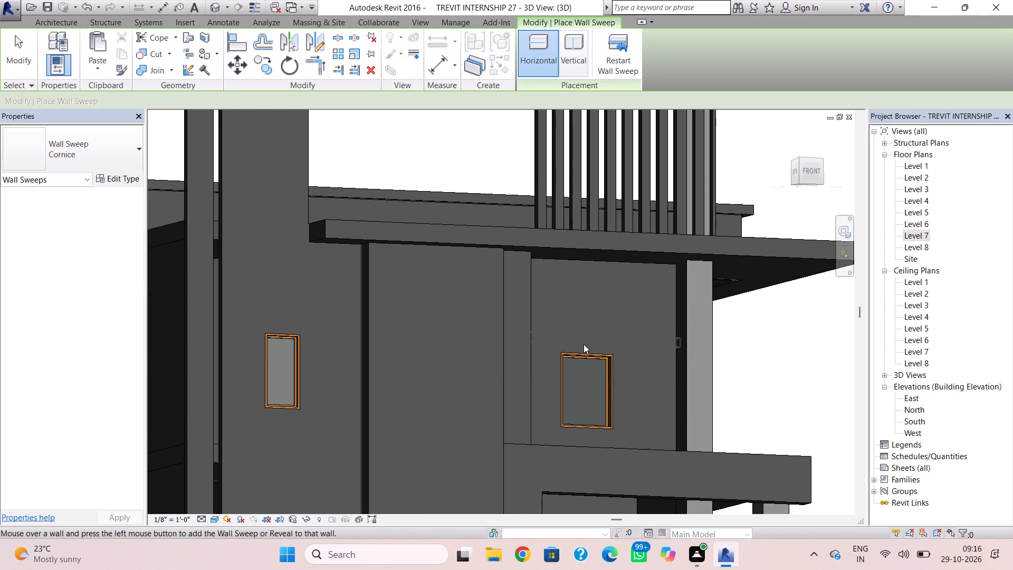
right_click_drag(590, 347, 567, 410, "shift")
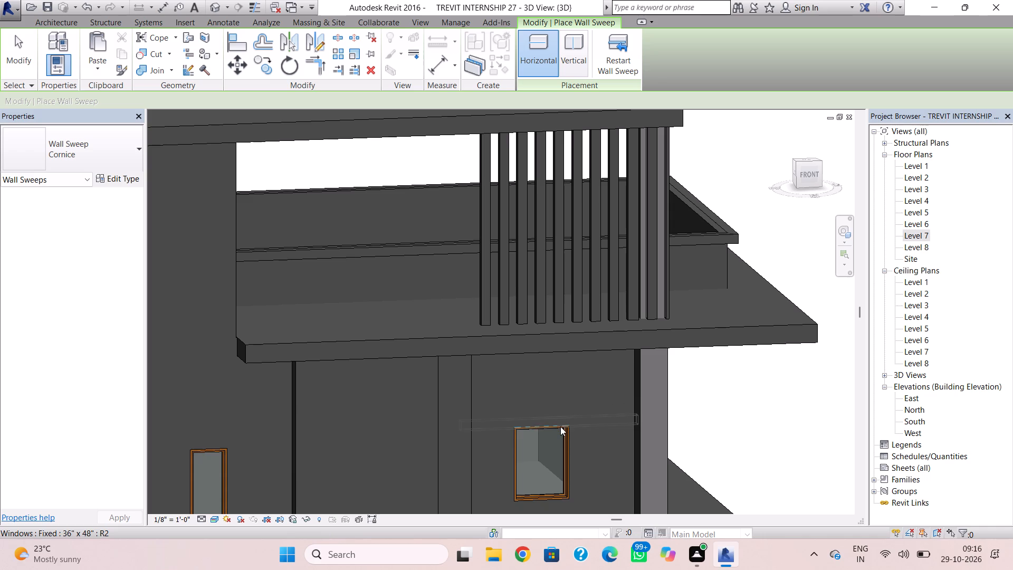
double_click(547, 422)
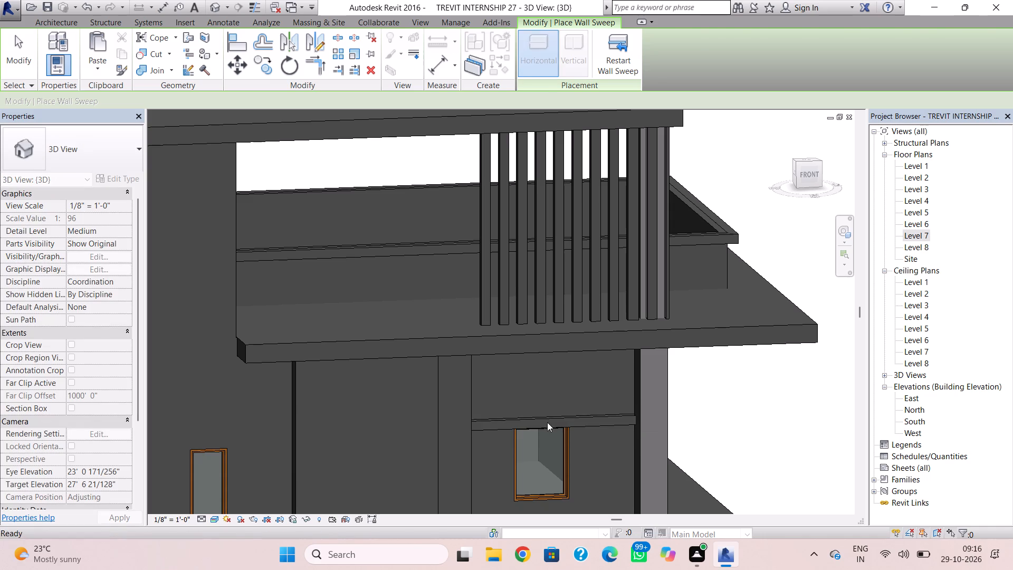
key("Escape")
Shorten the cornice sweep above the Level 6 front window from both ends so it extends slightly past each window side.
scroll(637, 429, "up", 4)
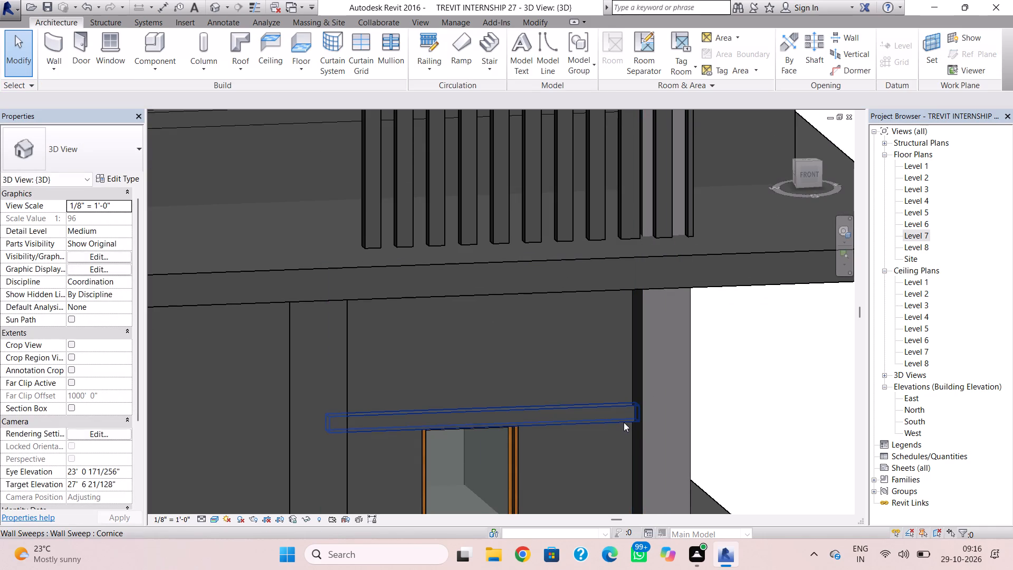
left_click(624, 422)
scroll(634, 423, "up", 3)
left_click_drag(636, 414, 619, 419)
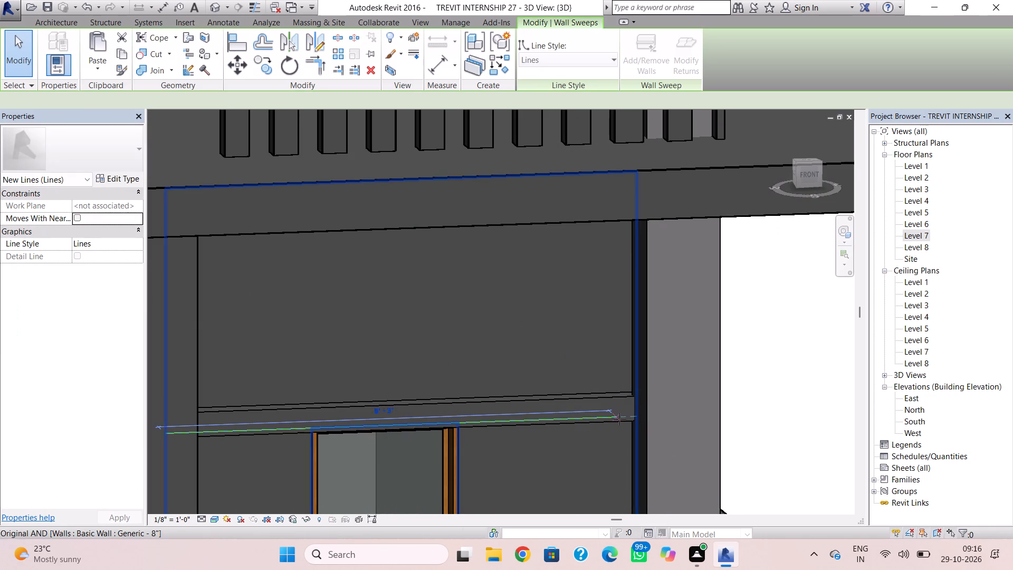
left_click_drag(619, 419, 488, 428)
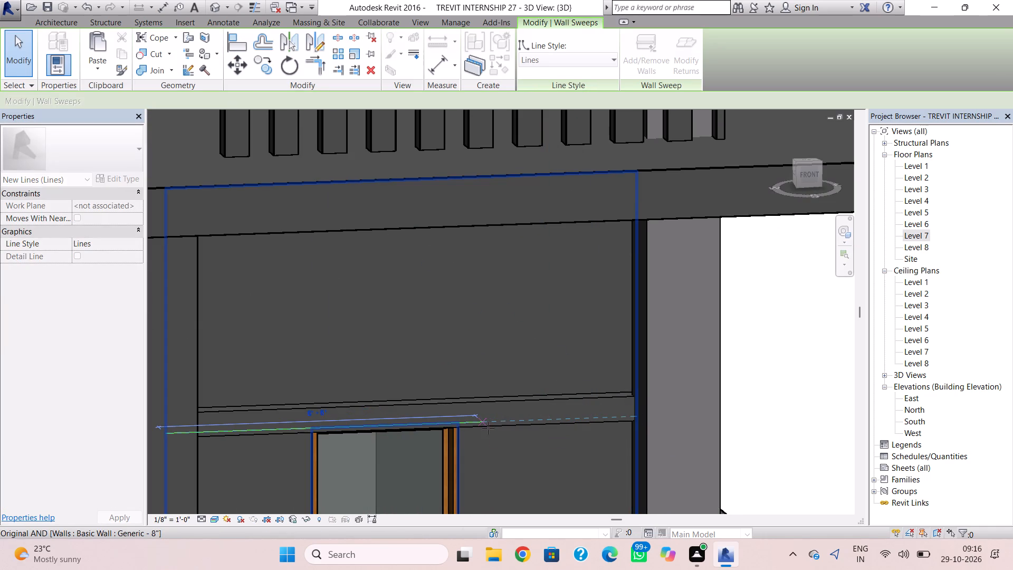
middle_click_drag(459, 429, 536, 359)
left_click_drag(244, 362, 262, 363)
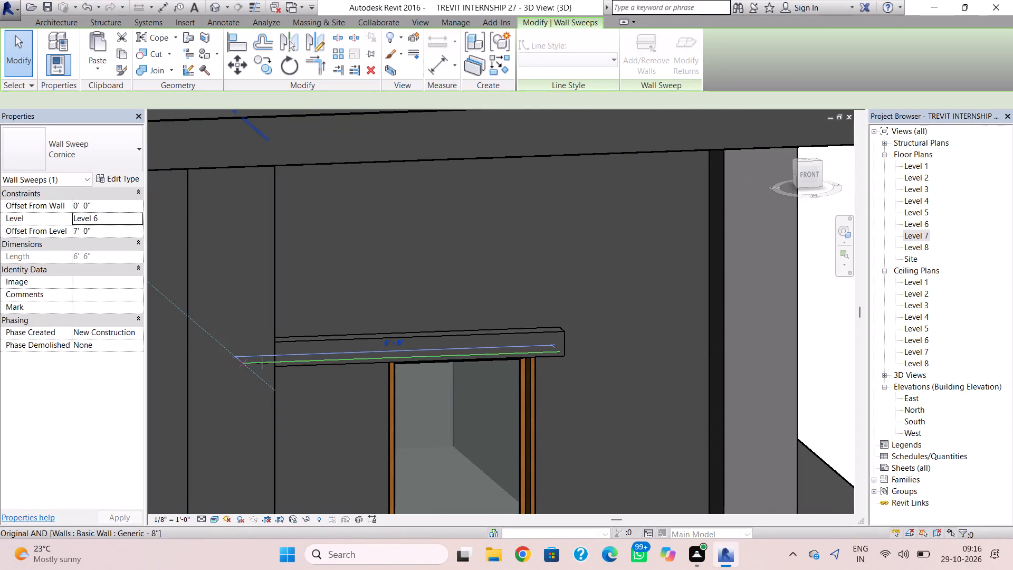
left_click_drag(262, 363, 371, 370)
left_click(404, 268)
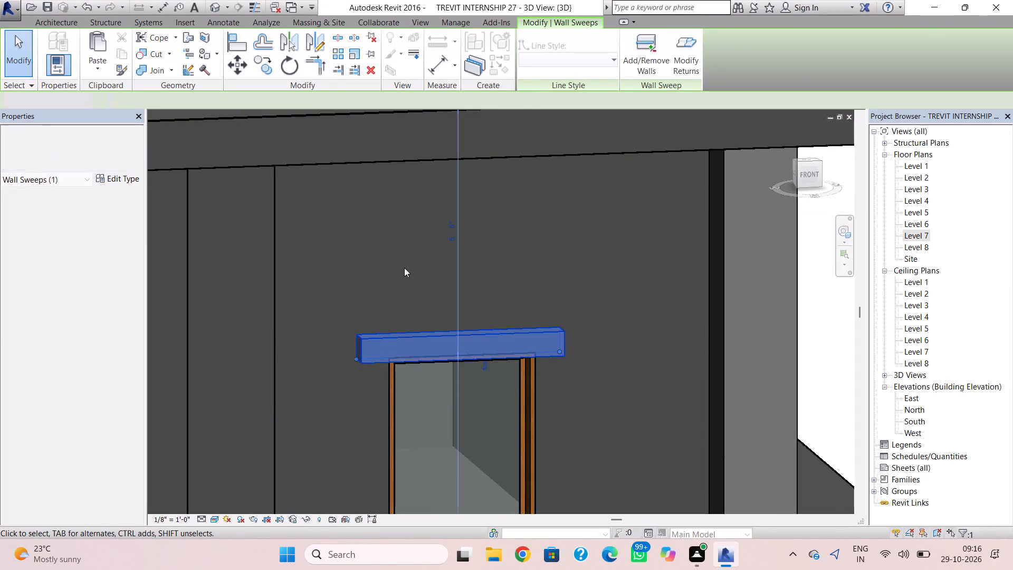
Add a horizontal Cornice wall sweep on the front wall directly above the Level 4 fixed window beside the balcony columns.
scroll(407, 350, "down", 3)
middle_click_drag(409, 351, 437, 163)
scroll(443, 255, "down", 4)
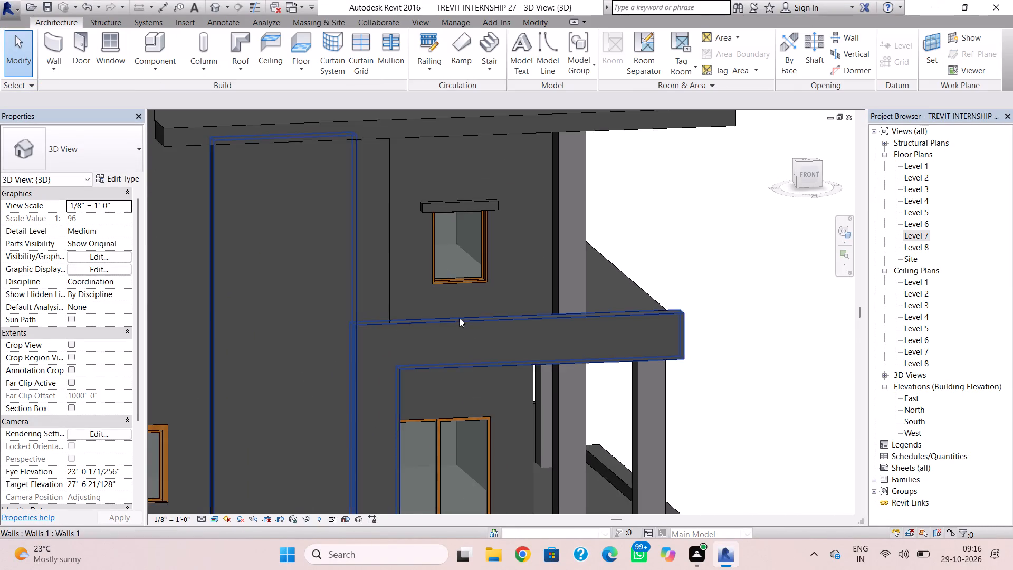
middle_click_drag(460, 319, 479, 173)
scroll(485, 333, "down", 3)
middle_click_drag(486, 362, 477, 303)
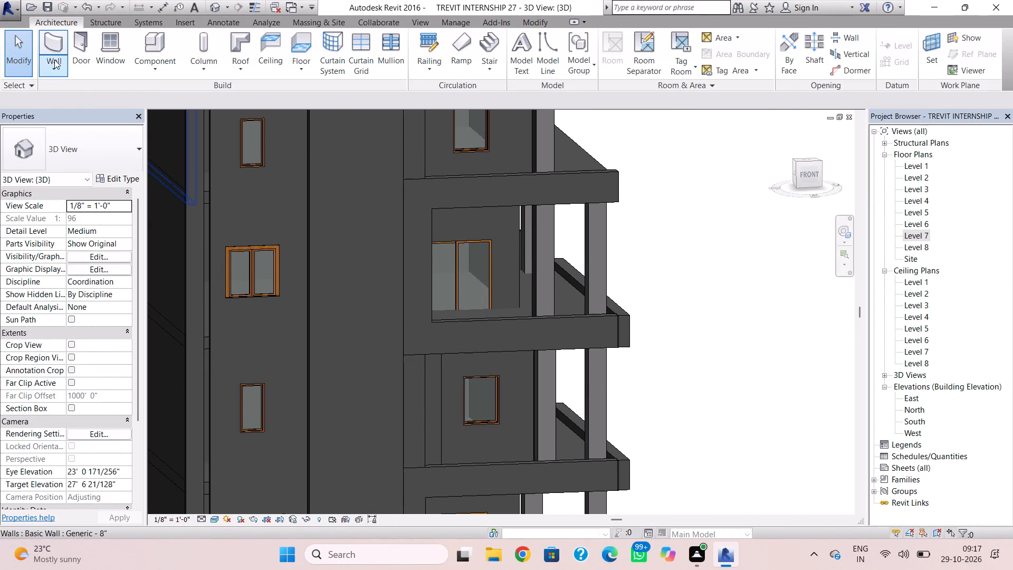
left_click(54, 60)
left_click(78, 172)
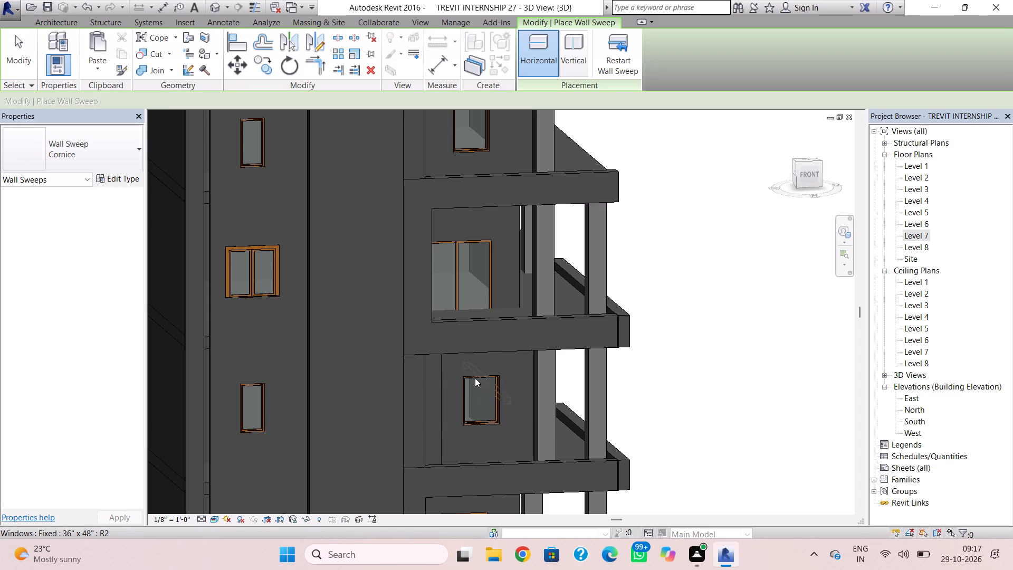
double_click(480, 370)
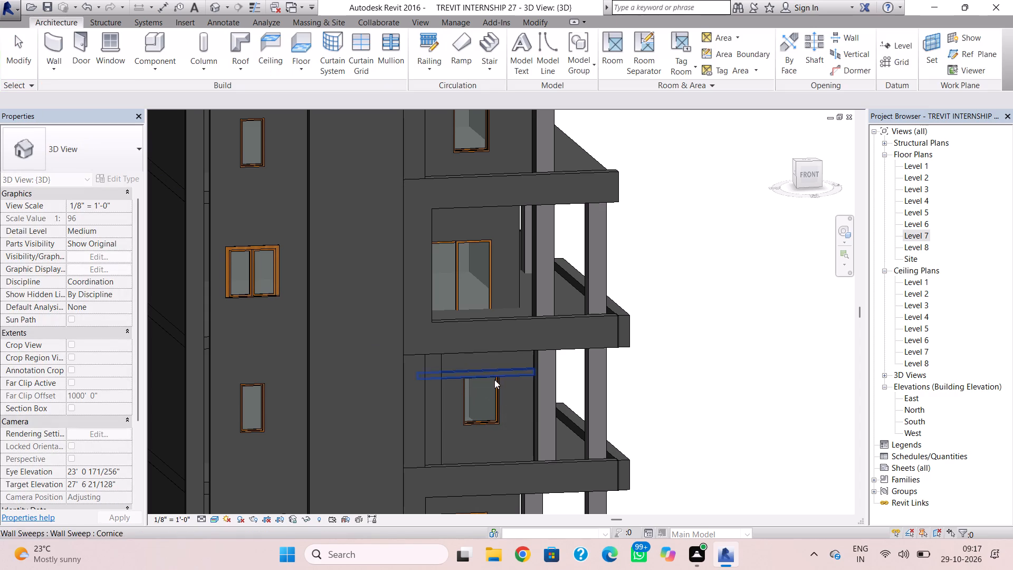
scroll(554, 368, "up", 3)
left_click(519, 378)
key("Escape")
Shorten the cornice above the Level 4 fixed window from both ends so it extends slightly past each window side.
scroll(524, 379, "up", 3)
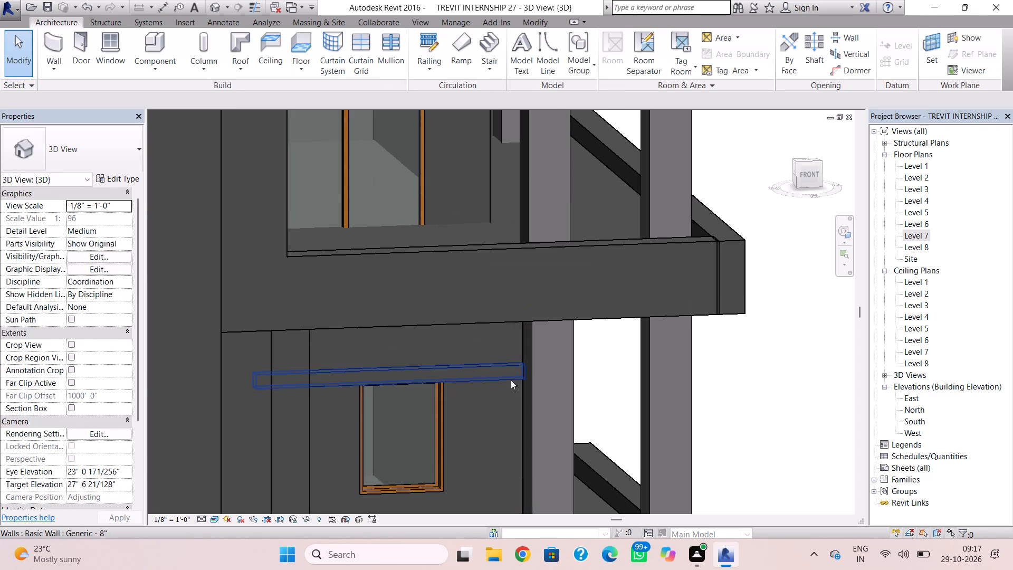
left_click(509, 377)
scroll(515, 368, "up", 4)
left_click_drag(526, 379, 468, 385)
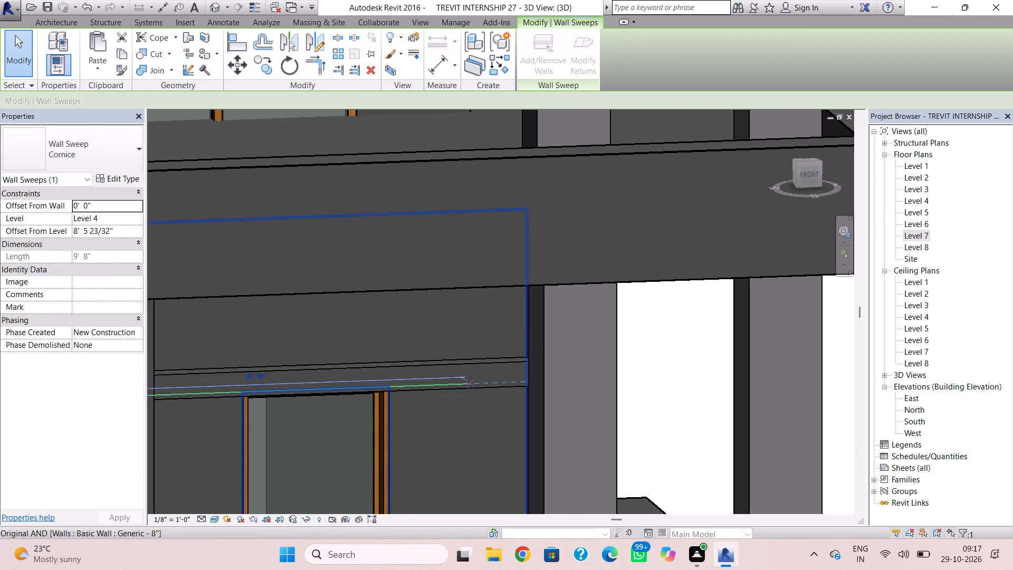
left_click_drag(468, 385, 431, 396)
left_click(428, 415)
scroll(428, 415, "down", 1)
middle_click_drag(429, 415, 499, 387)
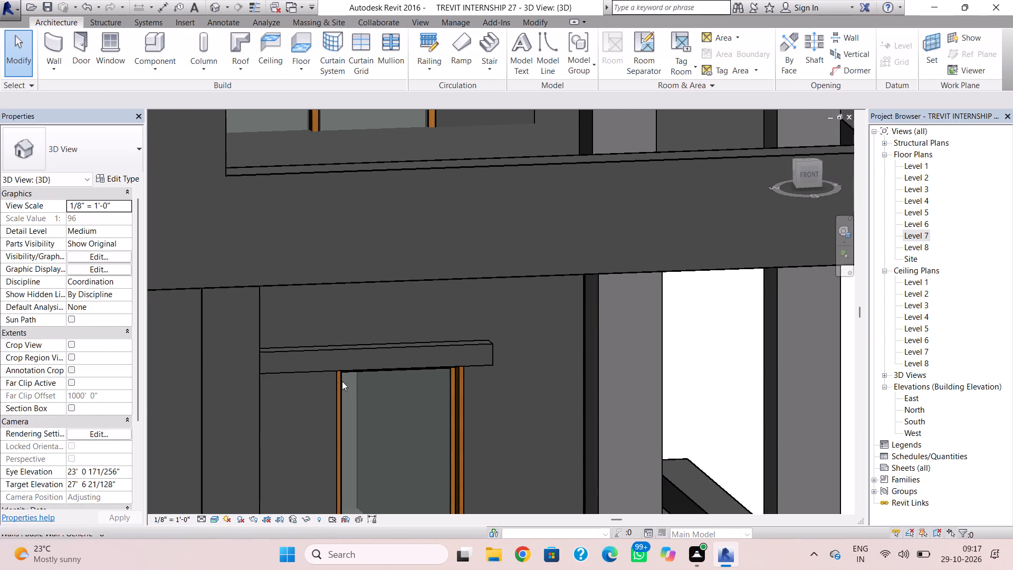
left_click(316, 369)
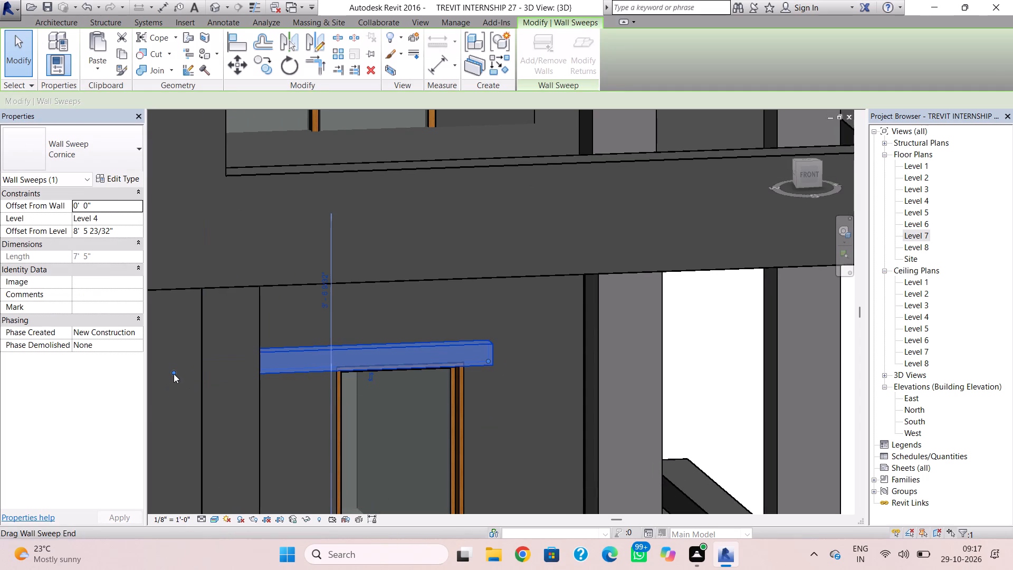
left_click_drag(174, 374, 327, 385)
left_click(353, 327)
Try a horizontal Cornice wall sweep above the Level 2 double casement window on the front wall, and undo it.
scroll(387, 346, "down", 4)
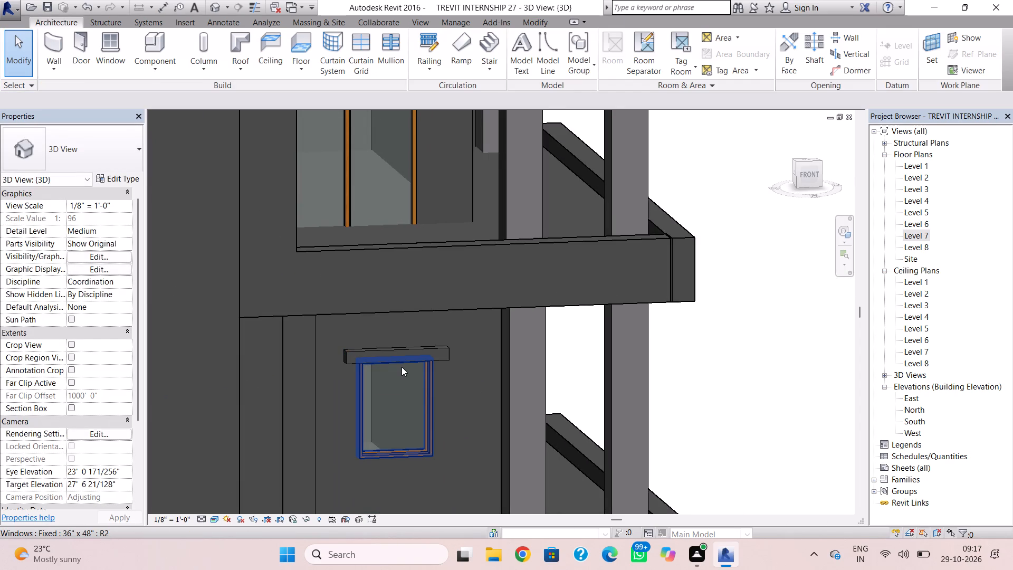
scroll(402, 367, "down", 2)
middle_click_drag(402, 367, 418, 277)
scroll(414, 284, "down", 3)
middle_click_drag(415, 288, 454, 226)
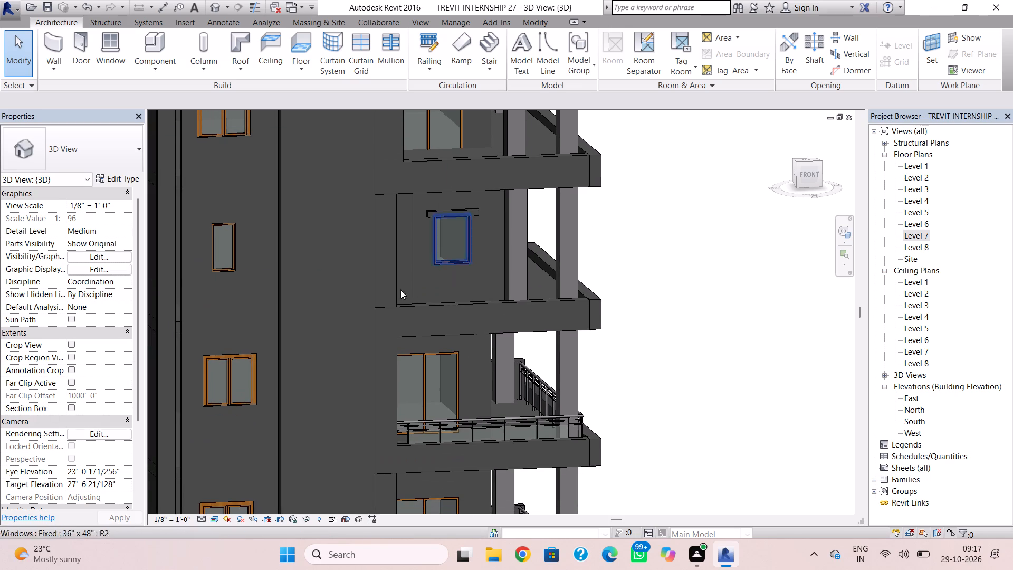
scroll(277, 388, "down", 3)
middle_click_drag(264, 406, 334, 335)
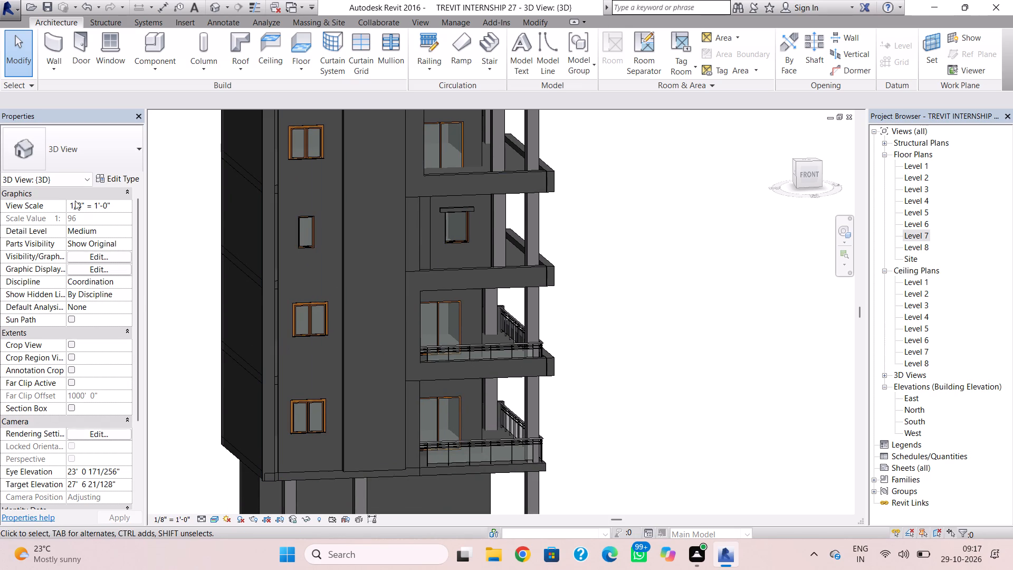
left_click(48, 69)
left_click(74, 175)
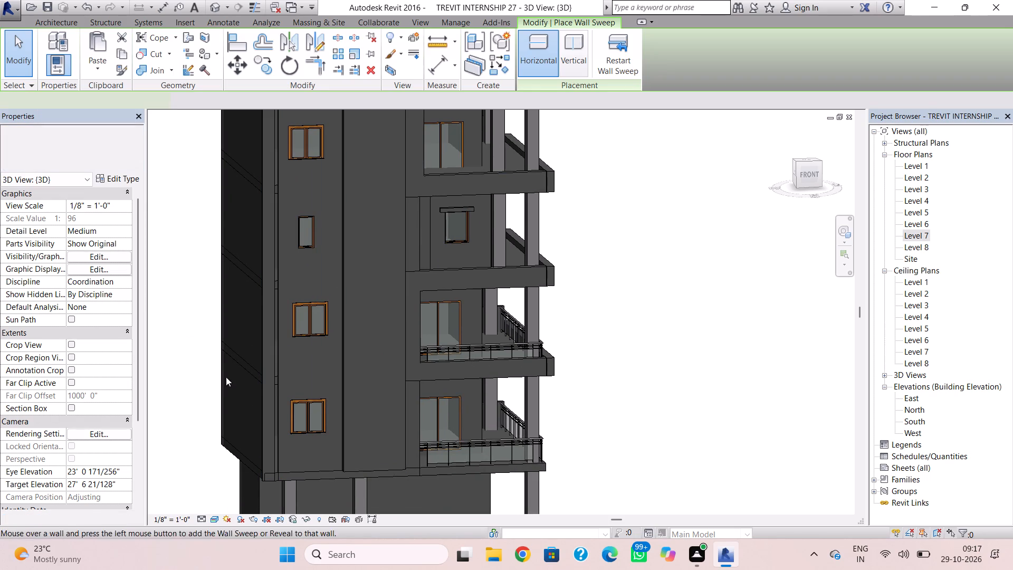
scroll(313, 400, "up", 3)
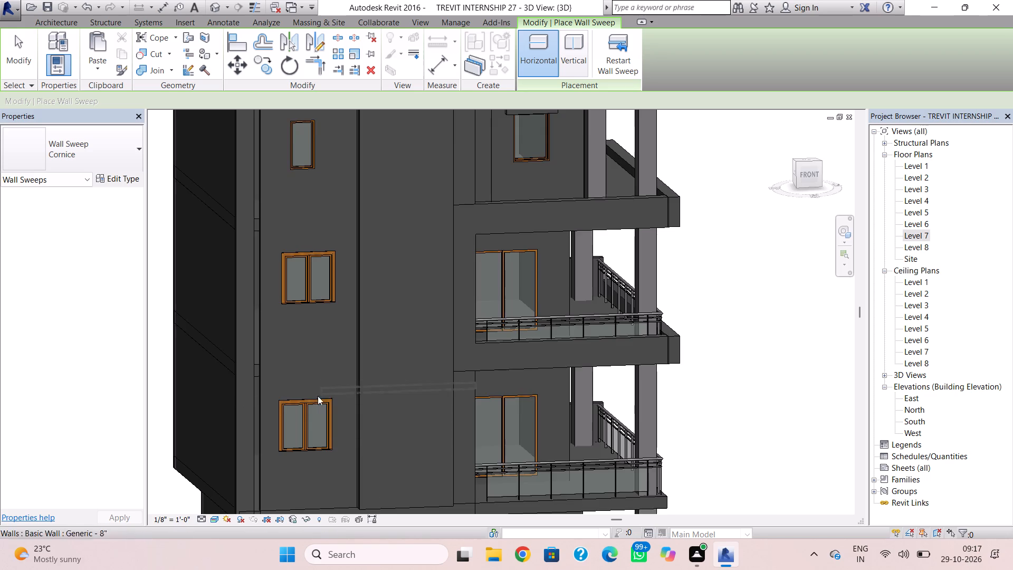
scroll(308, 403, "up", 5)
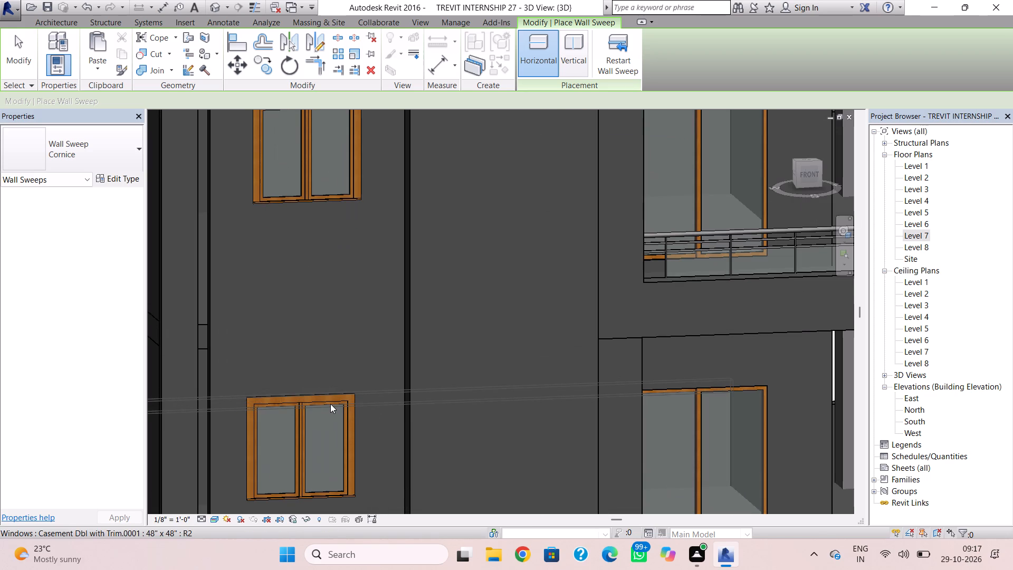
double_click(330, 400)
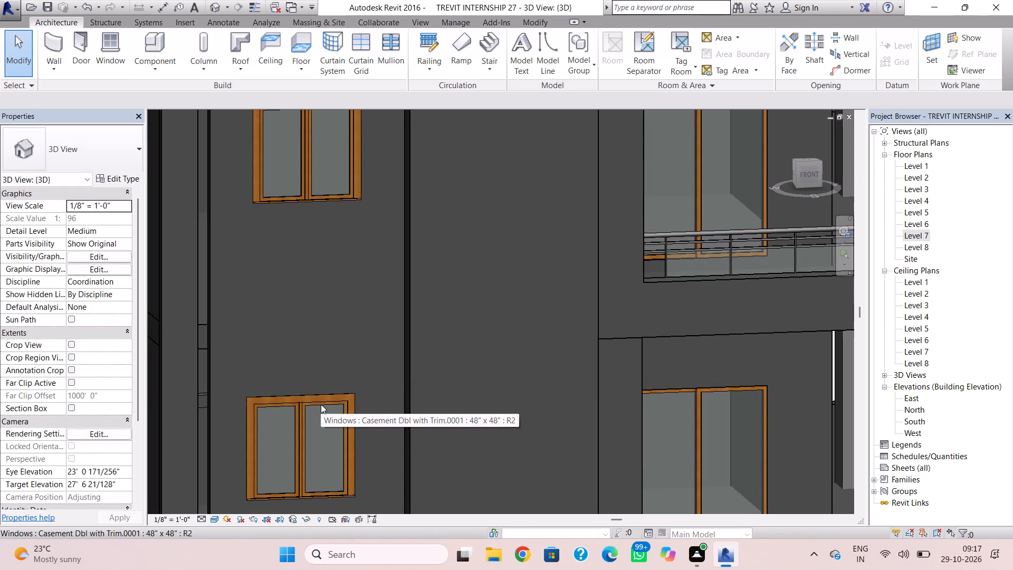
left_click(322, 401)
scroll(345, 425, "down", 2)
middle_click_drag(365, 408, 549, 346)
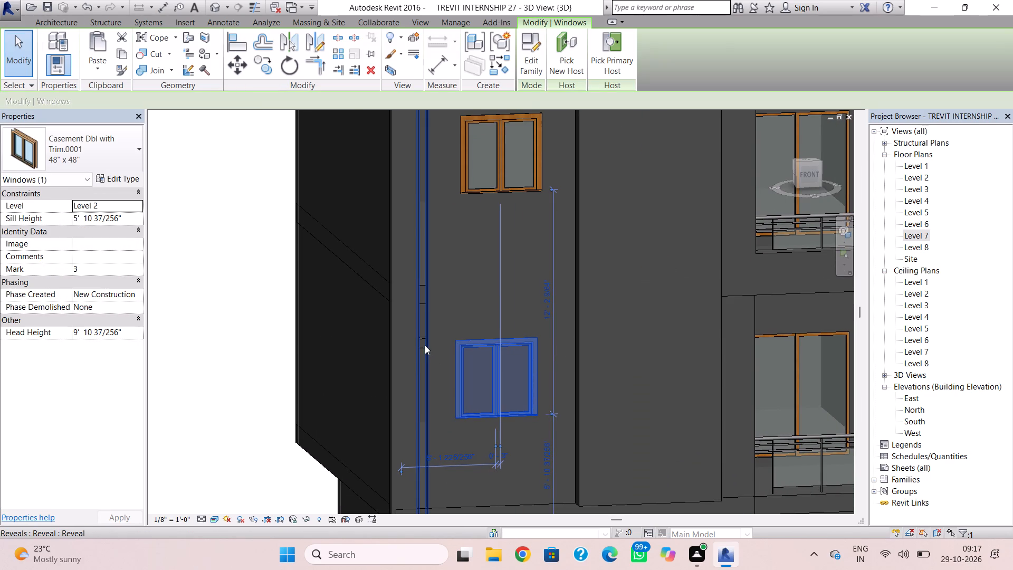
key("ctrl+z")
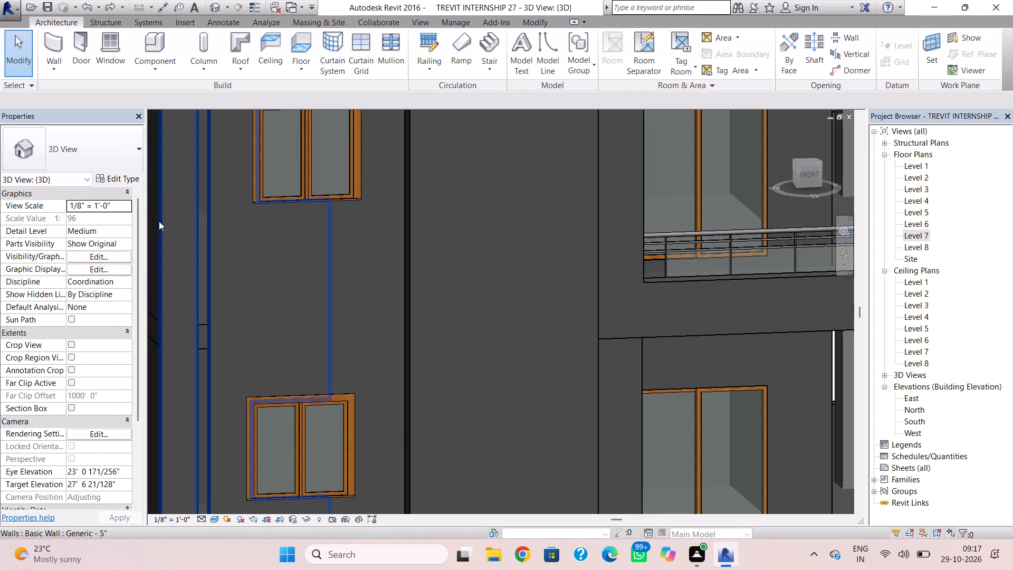
Delete the vertical wall reveal running up the front wall beside the double casement windows.
left_click(207, 274)
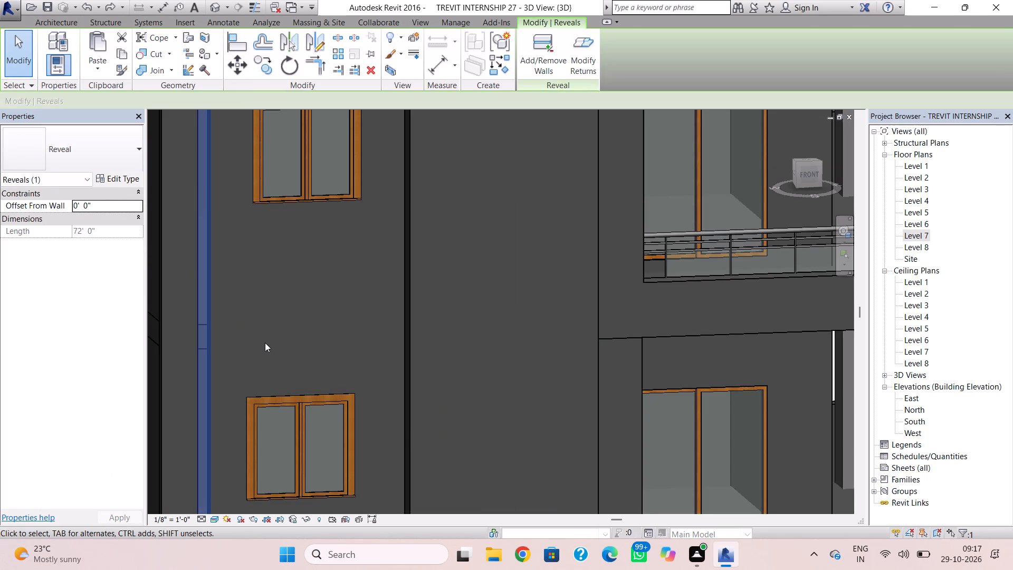
key("Delete")
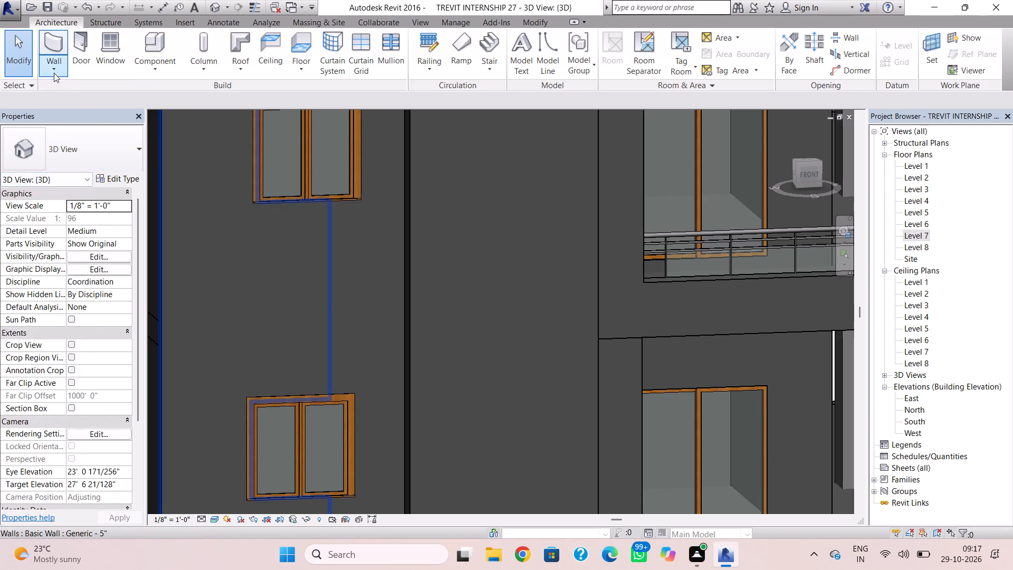
Add a horizontal Cornice wall sweep on the front wall at the head of the Level 2 double casement window.
left_click(52, 71)
left_click(98, 205)
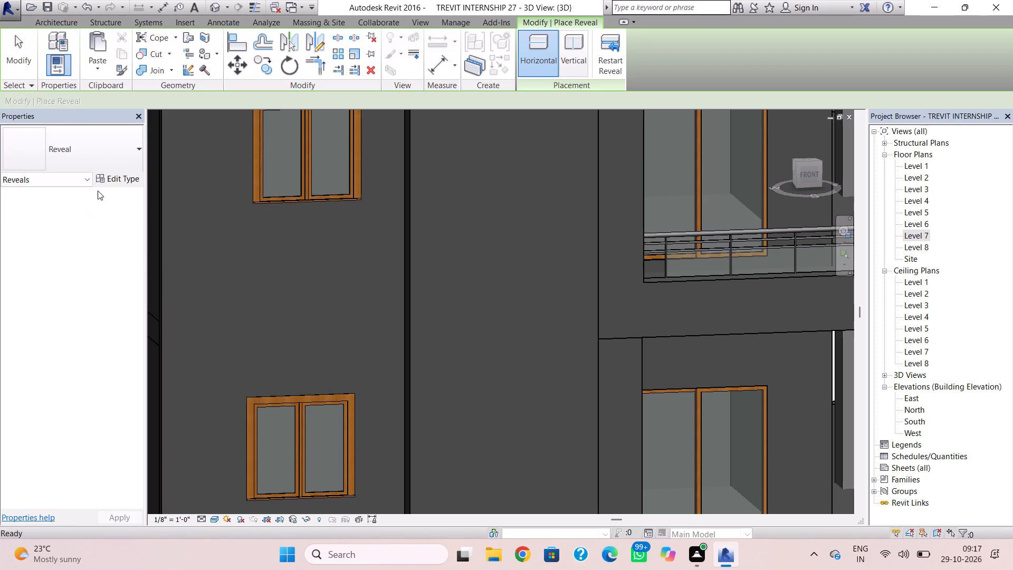
left_click(45, 21)
left_click(66, 61)
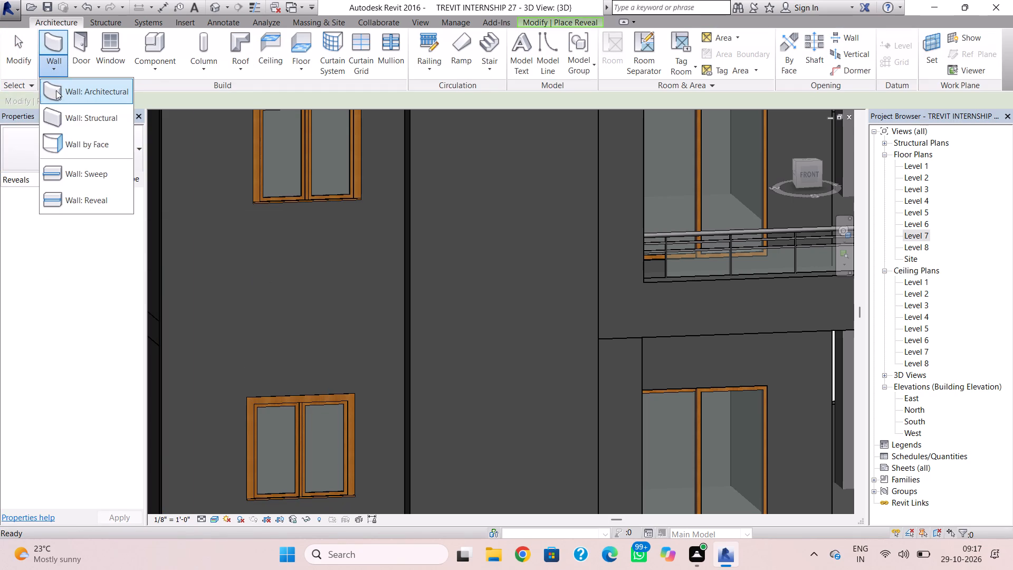
left_click(75, 189)
left_click(46, 66)
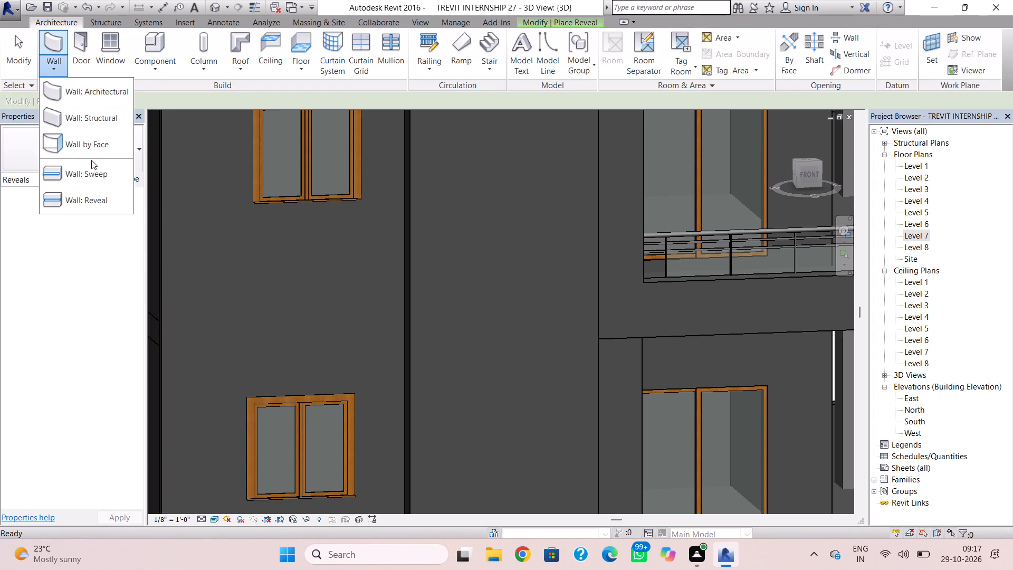
left_click(95, 168)
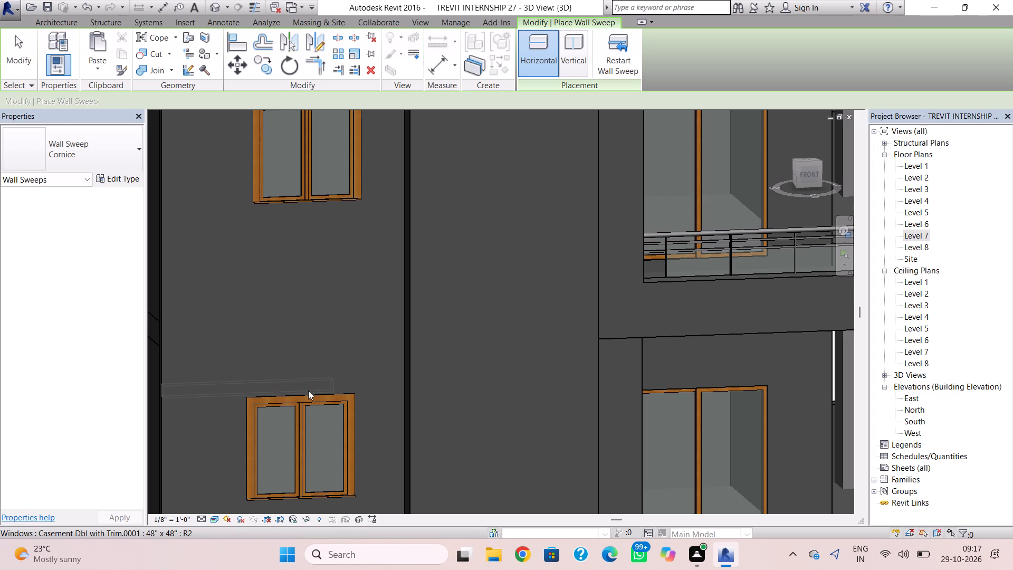
scroll(329, 395, "down", 1)
right_click_drag(323, 389, 313, 391, "shift")
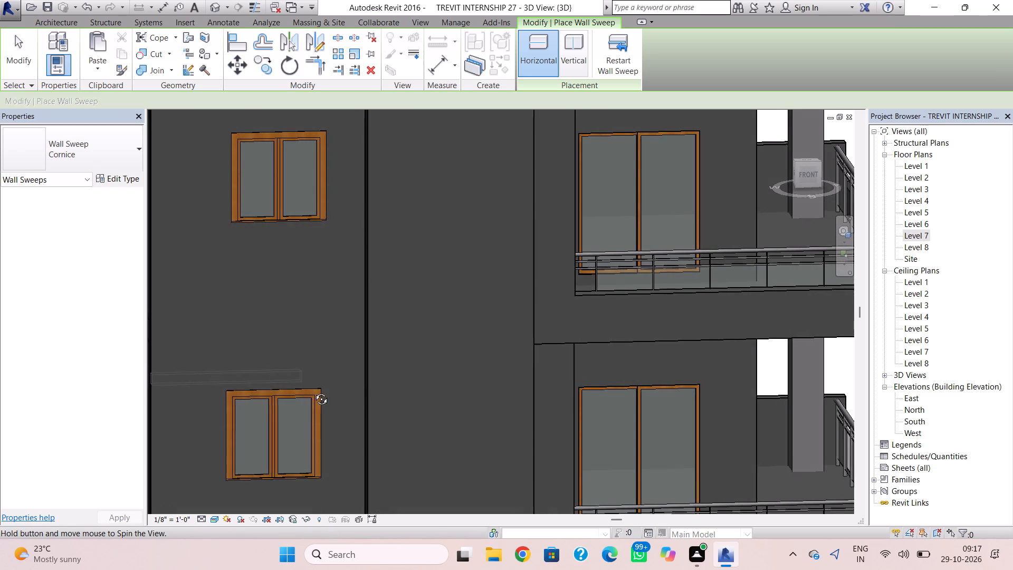
right_click_drag(313, 391, 314, 391, "shift")
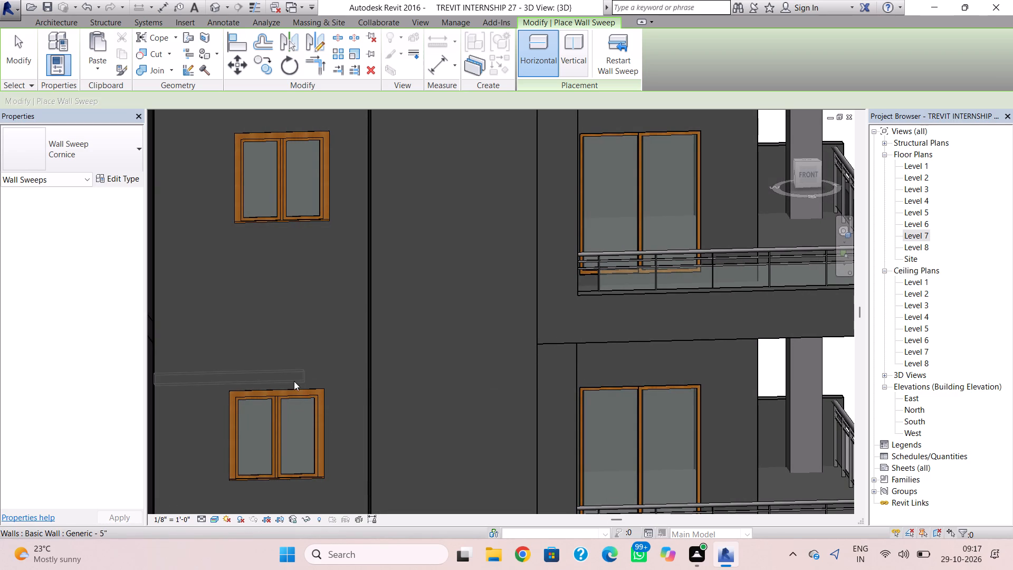
left_click(292, 392)
left_click(295, 392)
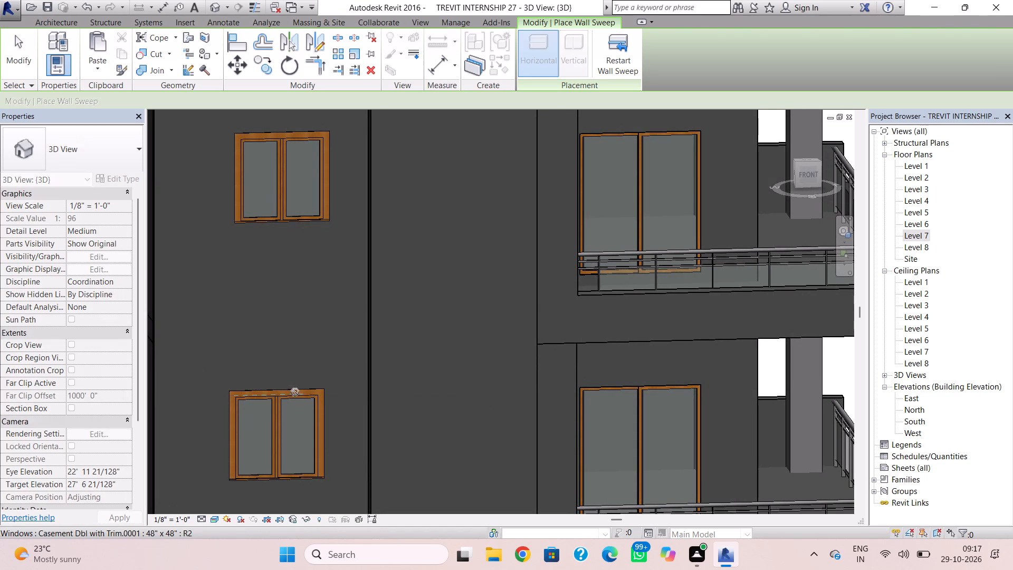
scroll(289, 412, "up", 1)
key("Escape")
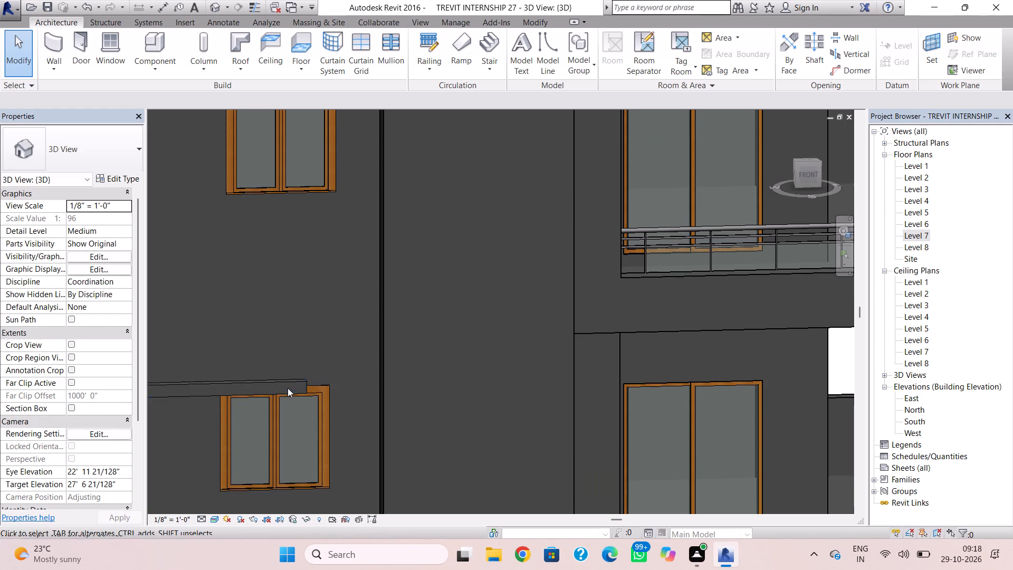
Adjust both ends of the Level 2 window cornice to about 6' 2" long, slightly overhanging each side of the window.
left_click(288, 388)
left_click(300, 389)
scroll(298, 397, "up", 3)
left_click_drag(309, 389, 314, 391)
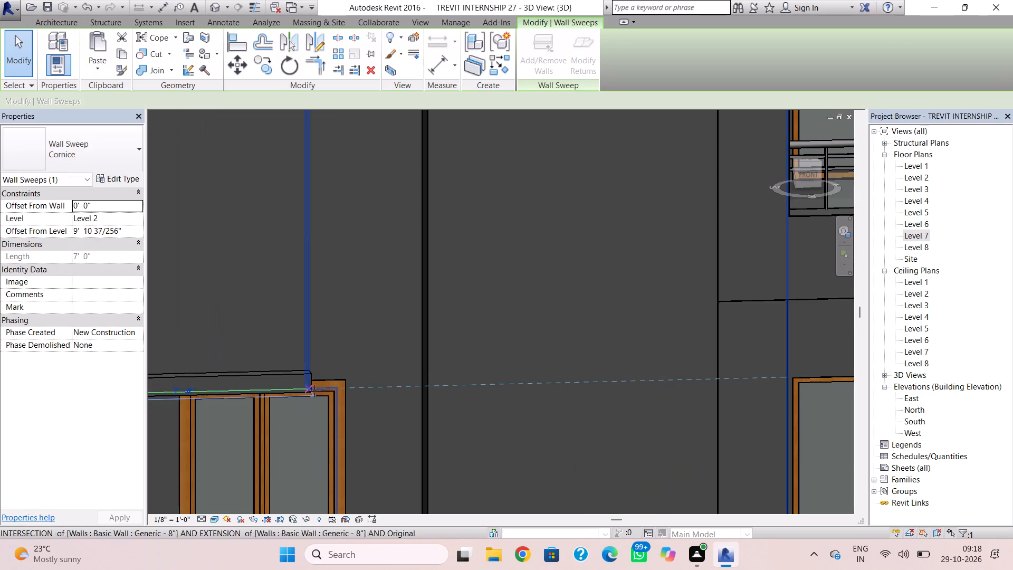
left_click_drag(314, 391, 377, 396)
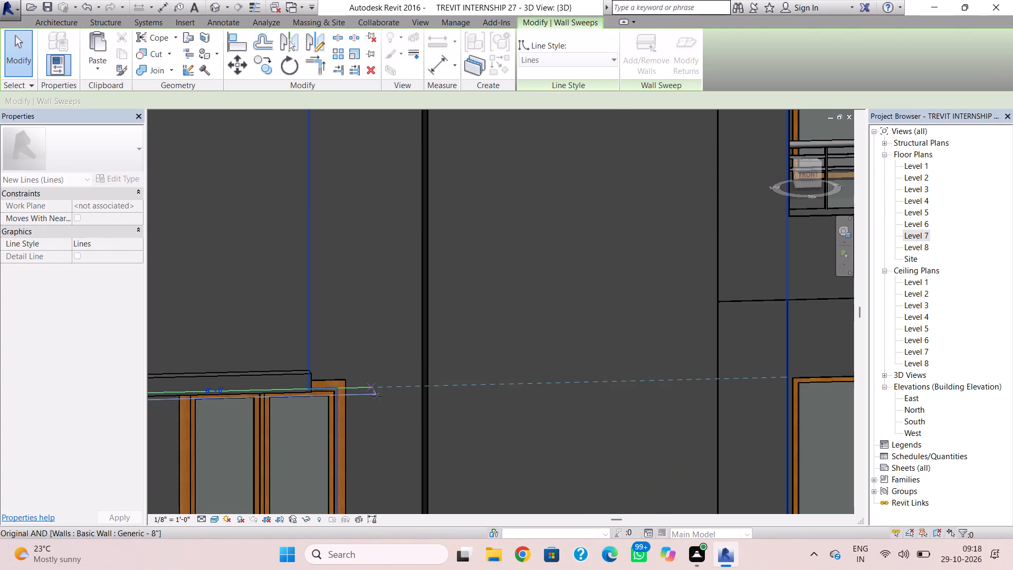
left_click(368, 417)
scroll(300, 400, "down", 1)
middle_click_drag(300, 400, 412, 366)
left_click(241, 363)
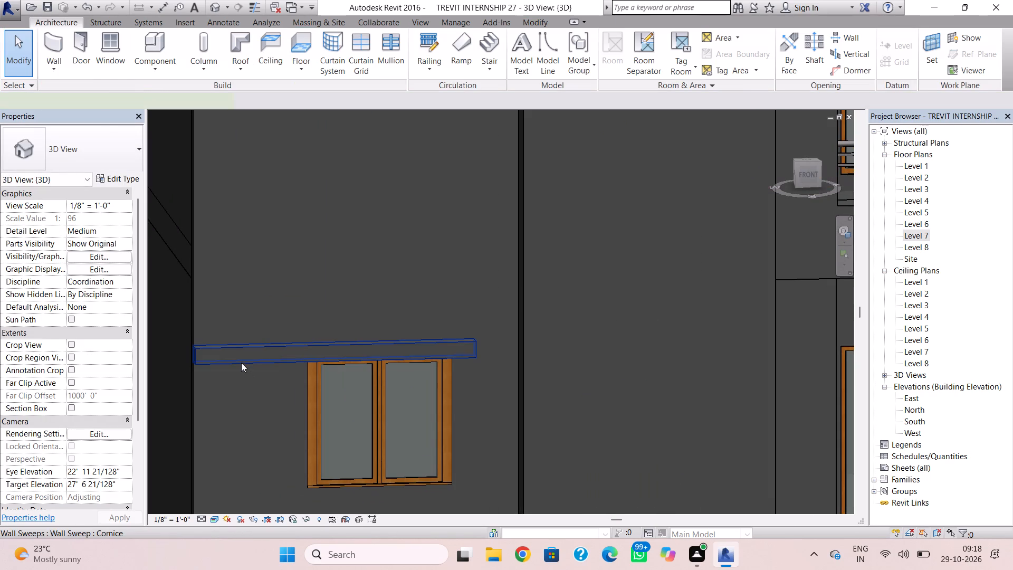
left_click_drag(193, 360, 274, 365)
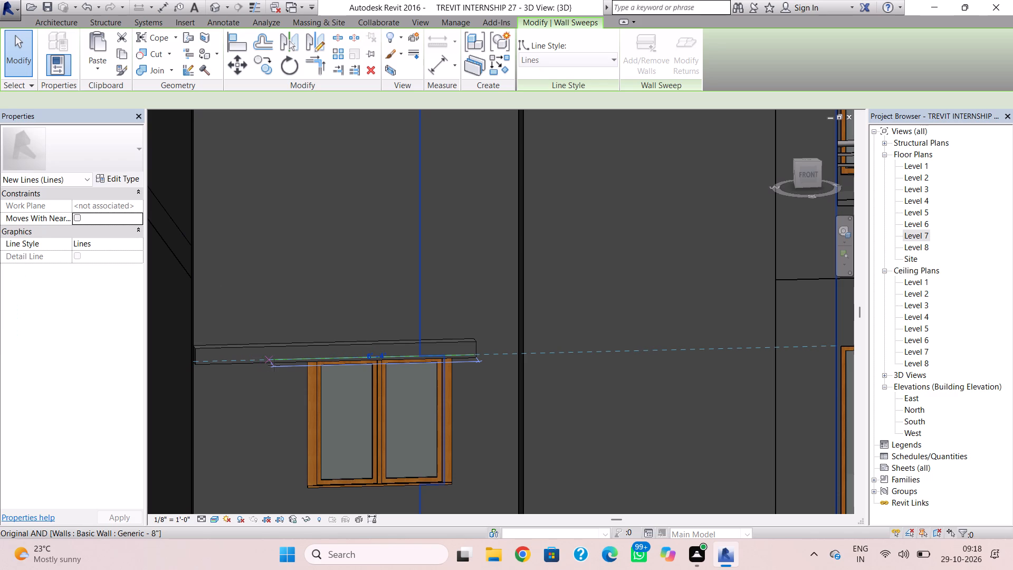
left_click_drag(274, 365, 279, 365)
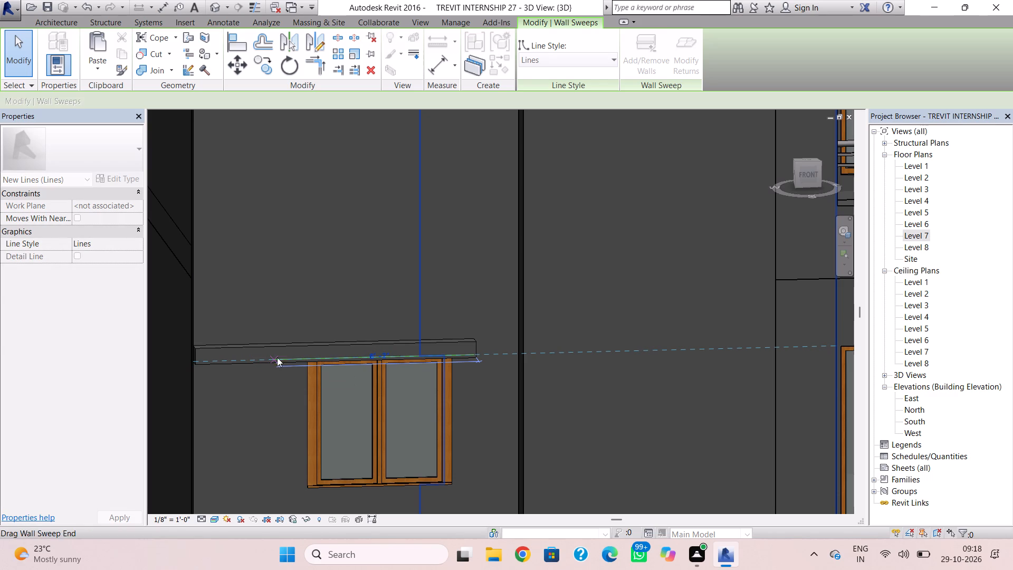
left_click(294, 327)
Copy the Level 2 window cornice and paste it aligned to the levels above, up to Level 6.
scroll(355, 351, "down", 3)
left_click(359, 348)
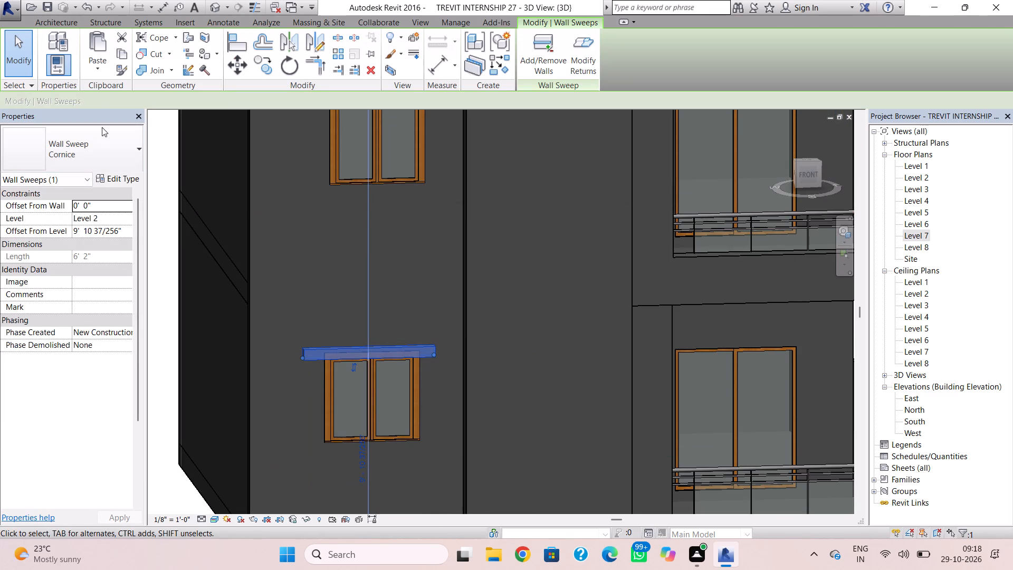
left_click(118, 58)
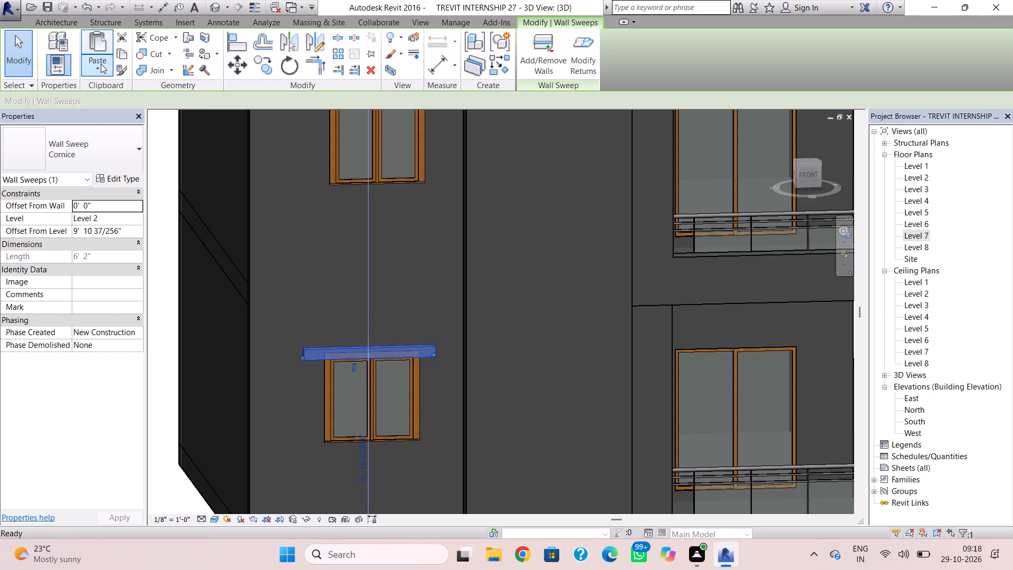
left_click(101, 64)
left_click(129, 123)
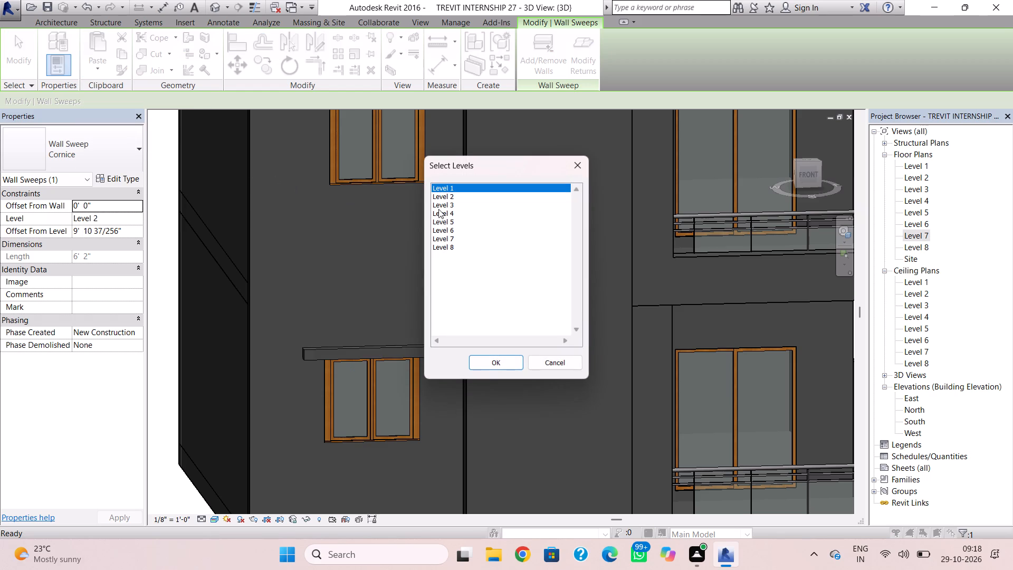
left_click_drag(448, 203, 451, 233)
left_click(491, 363)
scroll(396, 274, "down", 1)
middle_click_drag(395, 299, 396, 435)
scroll(372, 288, "down", 1)
middle_click_drag(372, 290, 378, 424)
scroll(381, 356, "down", 4)
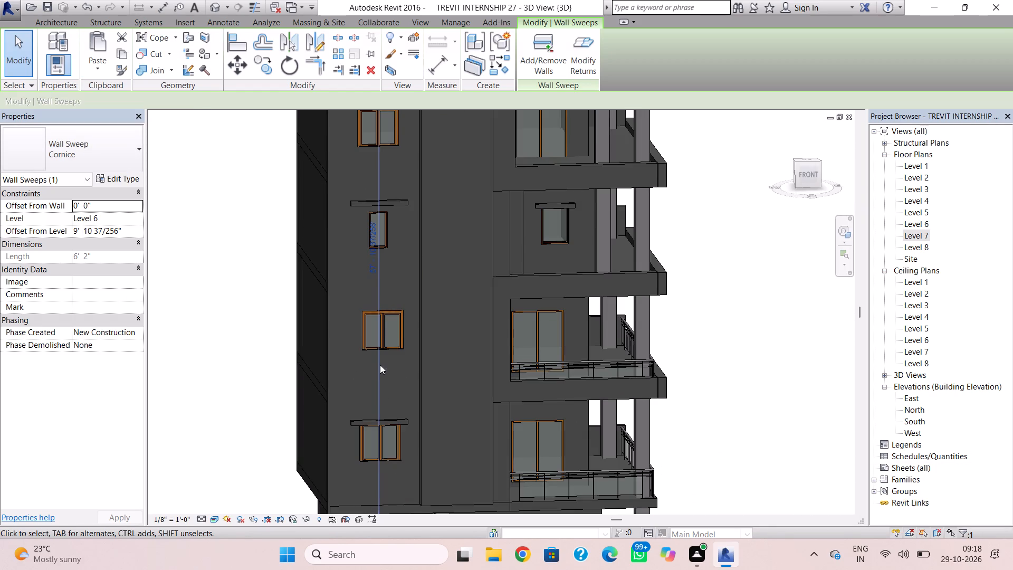
scroll(380, 365, "down", 6)
middle_click_drag(369, 358, 361, 432)
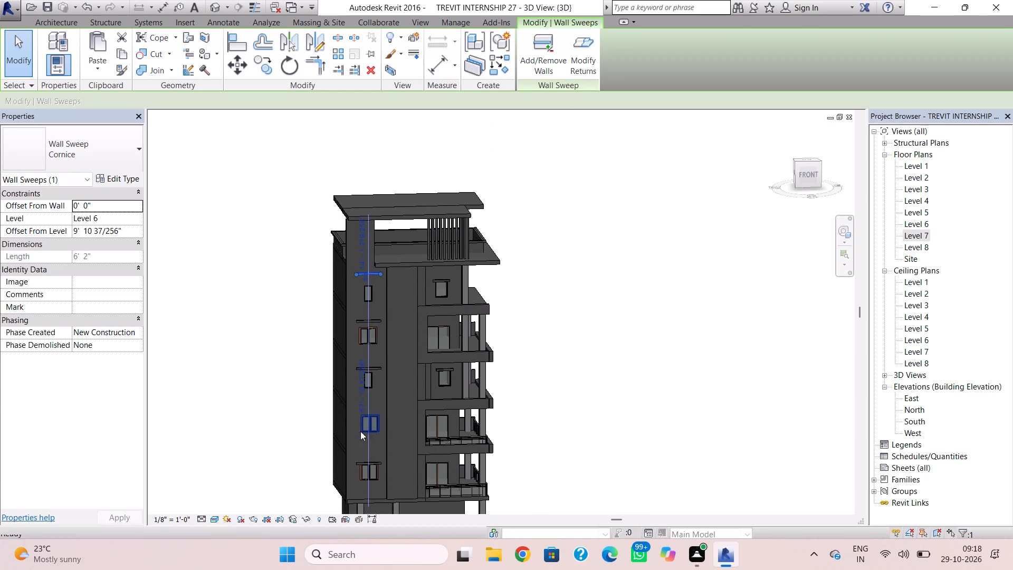
key("Escape")
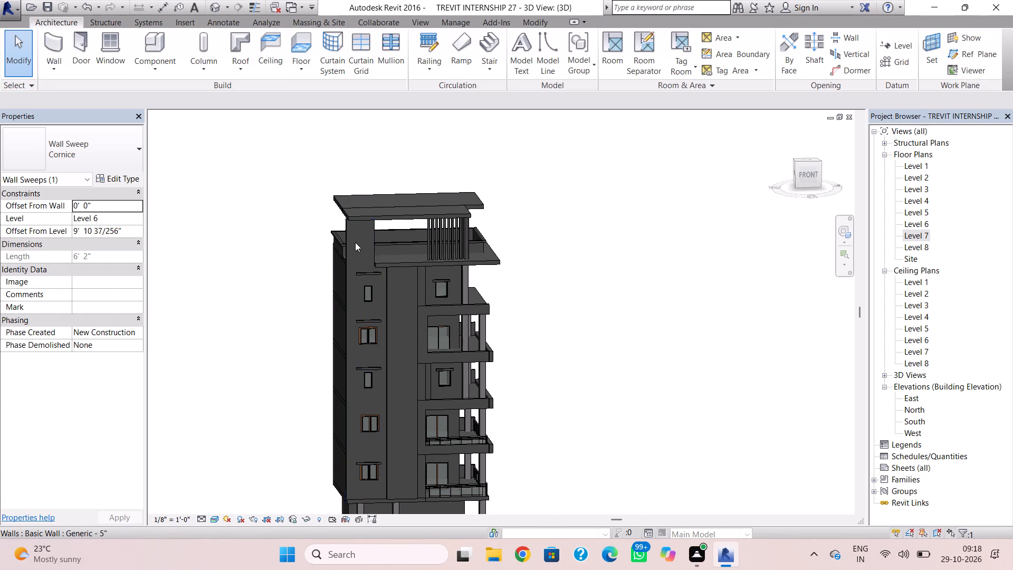
Lower the Level 4 cornice towards the fixed window's head, to an offset of 9' 4 37/256" from its level.
right_click_drag(341, 268, 381, 195, "shift")
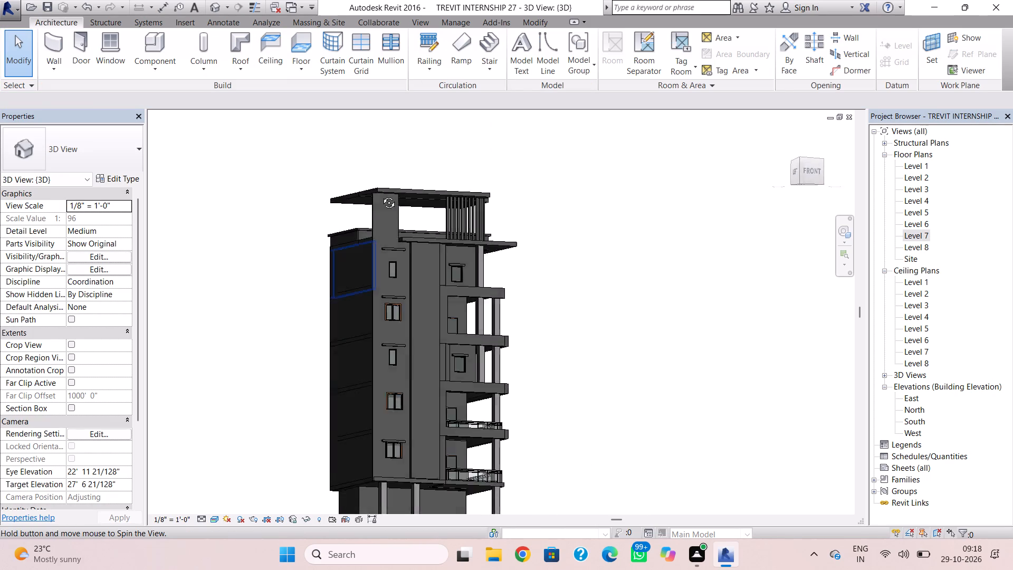
right_click_drag(381, 195, 419, 153, "shift")
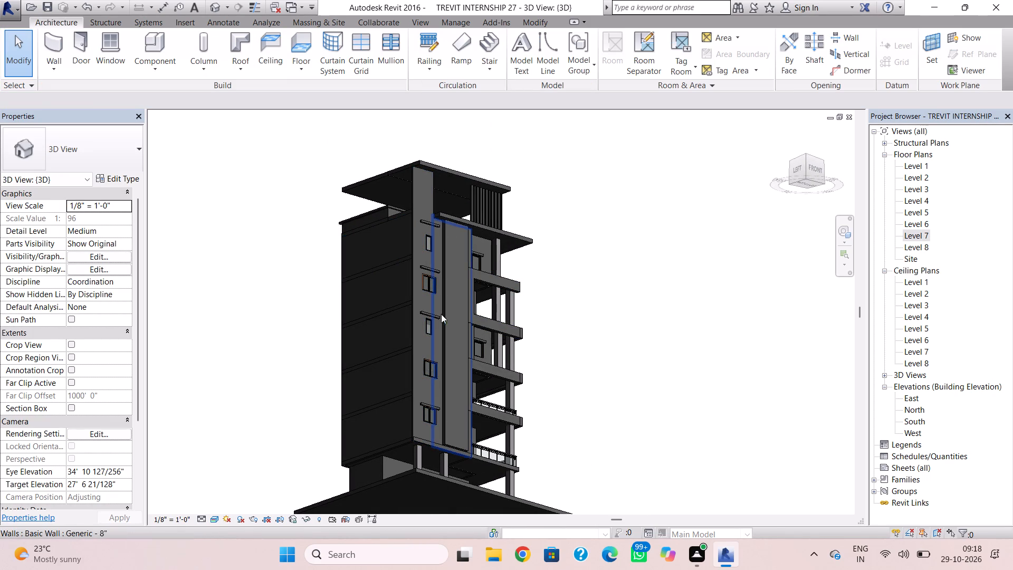
right_click_drag(445, 368, 367, 444, "shift")
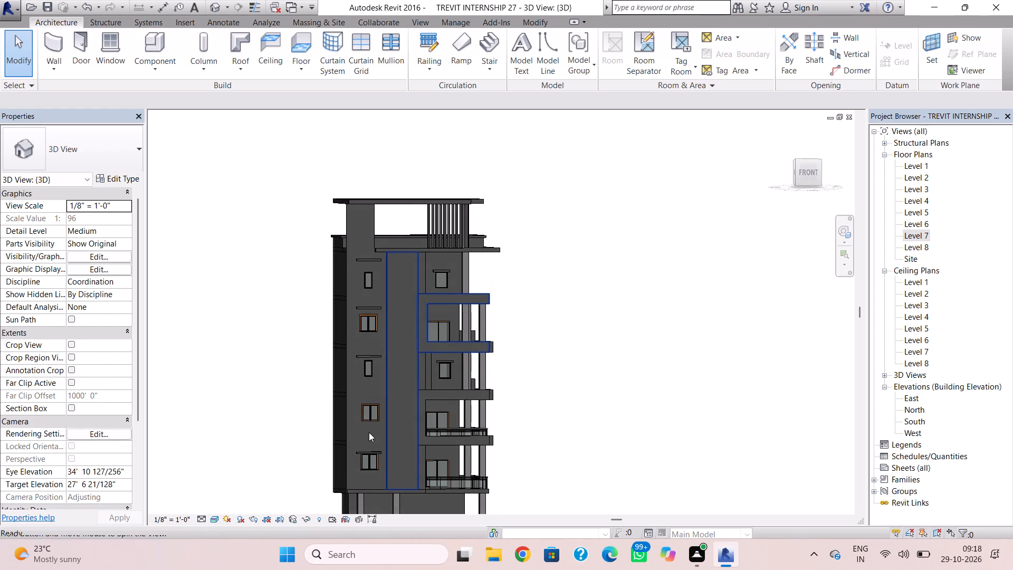
scroll(369, 422, "up", 5)
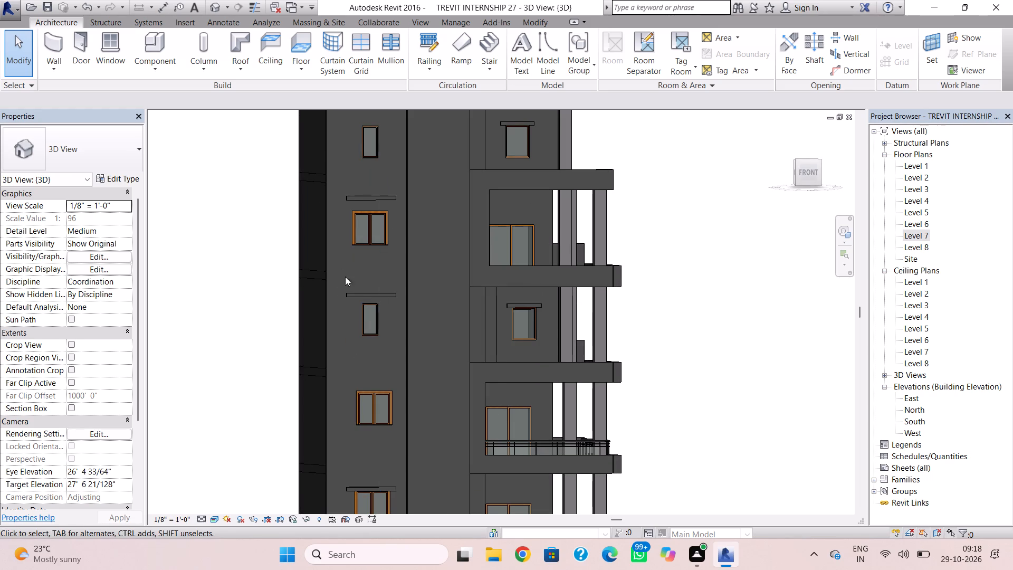
left_click(361, 291)
scroll(381, 315, "up", 3)
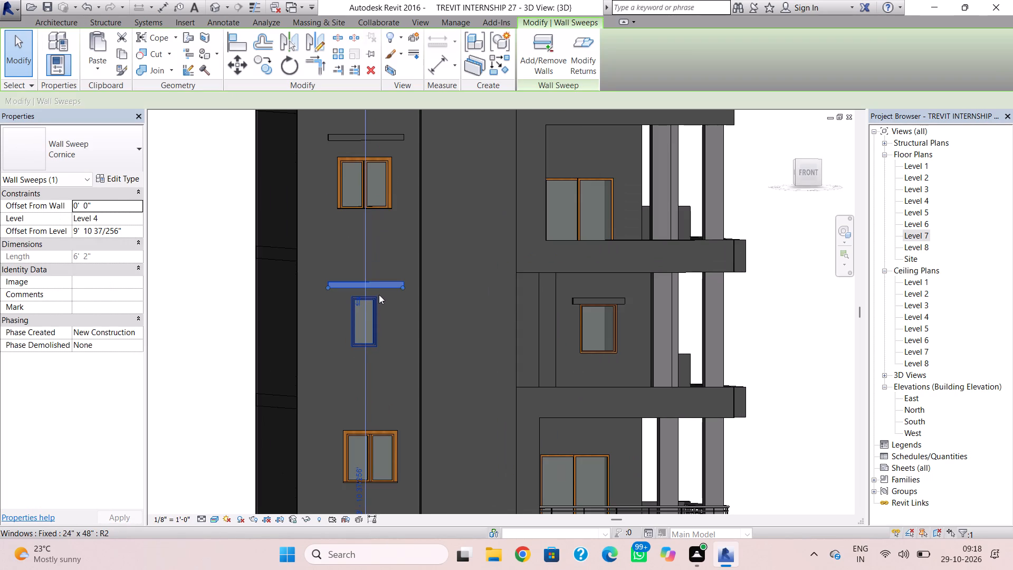
key("Down")
key("Down")
key("Down")
key("Up")
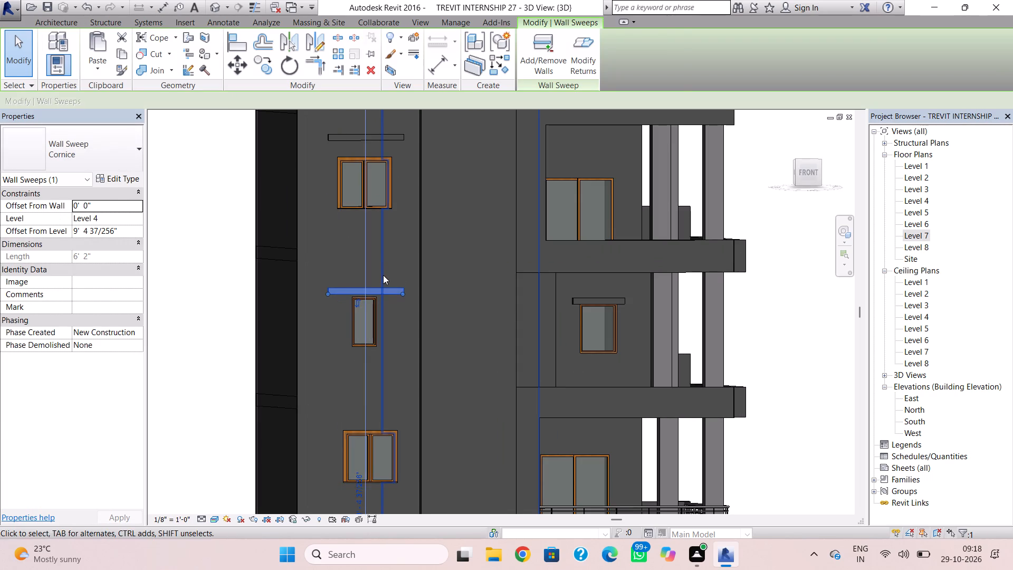
left_click(383, 274)
Lower the Level 5 cornice onto the head of the double casement window, to an 8' 7 37/256" offset from its level.
scroll(363, 210, "up", 1)
left_click(369, 127)
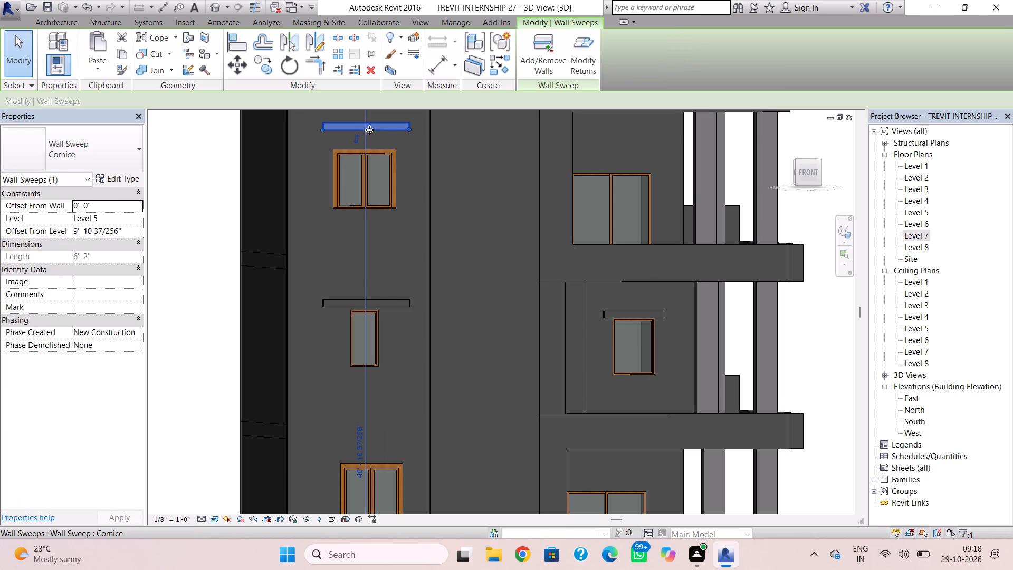
key("Down")
key("Down")
key("Down")
key("Down")
key("Down")
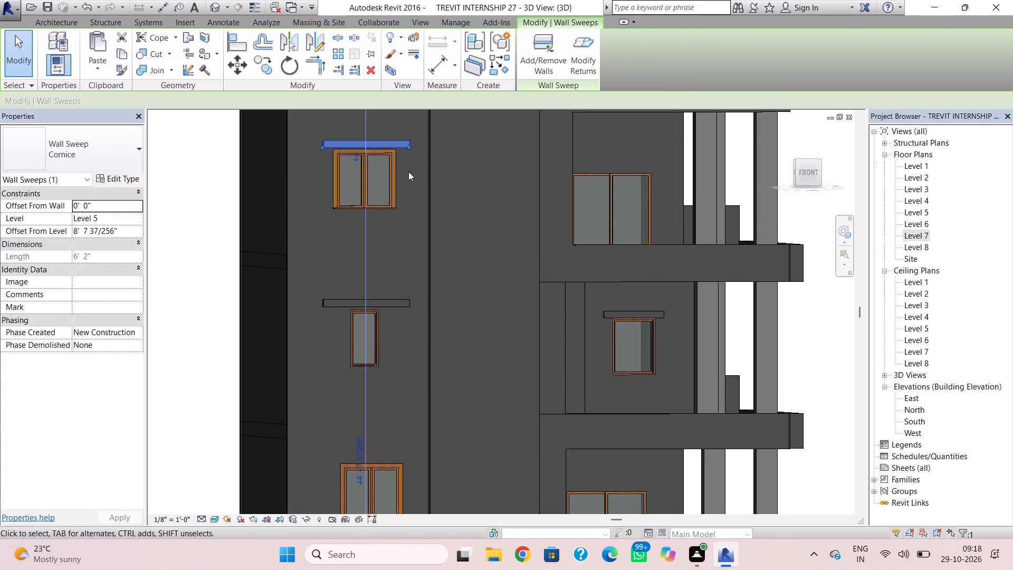
left_click(408, 172)
Lower the Level 6 cornice until it sits at the head of the narrow fixed window on the front wall.
middle_click_drag(413, 177, 460, 385)
left_click(410, 161)
key("Down")
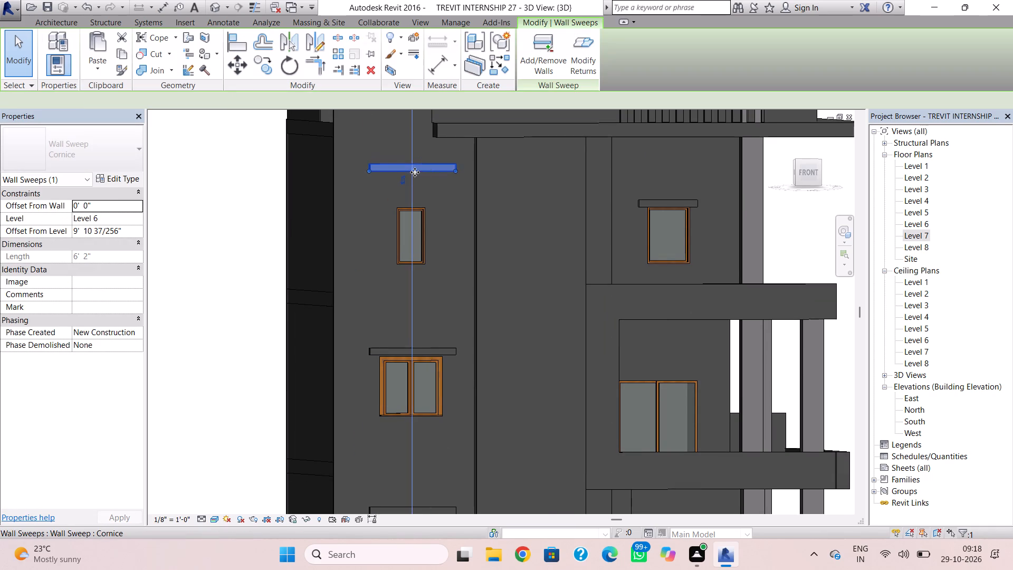
key("Down")
key("Down")
key("Down")
key("Down")
key("Down")
key("Down")
key("Down")
key("Down")
key("Down")
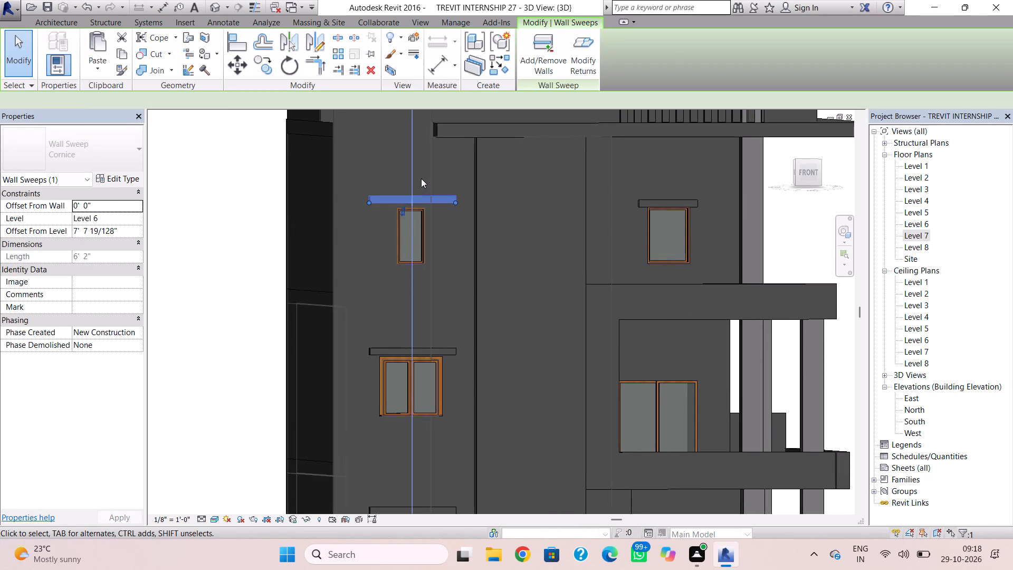
key("Down")
left_click(423, 177)
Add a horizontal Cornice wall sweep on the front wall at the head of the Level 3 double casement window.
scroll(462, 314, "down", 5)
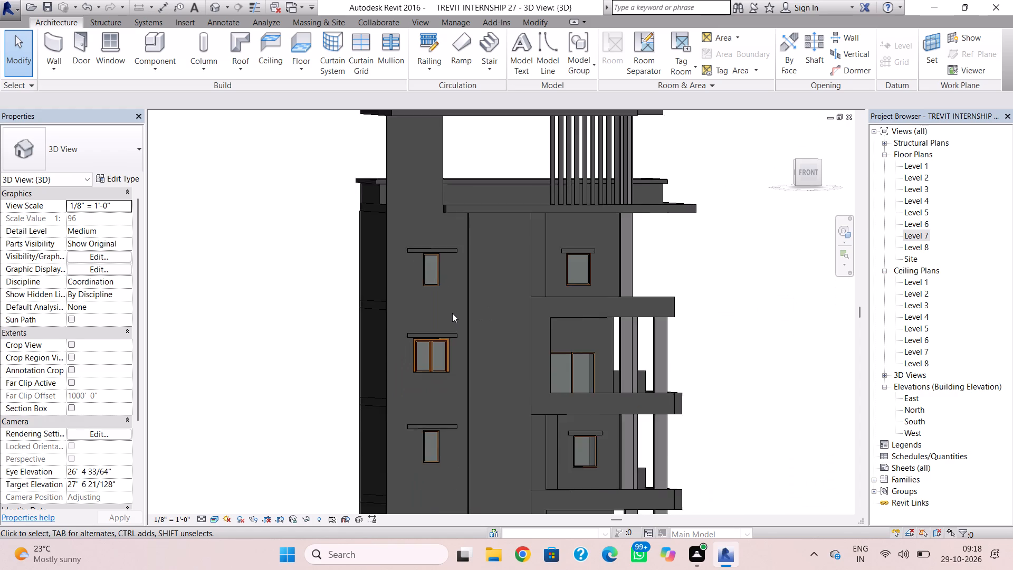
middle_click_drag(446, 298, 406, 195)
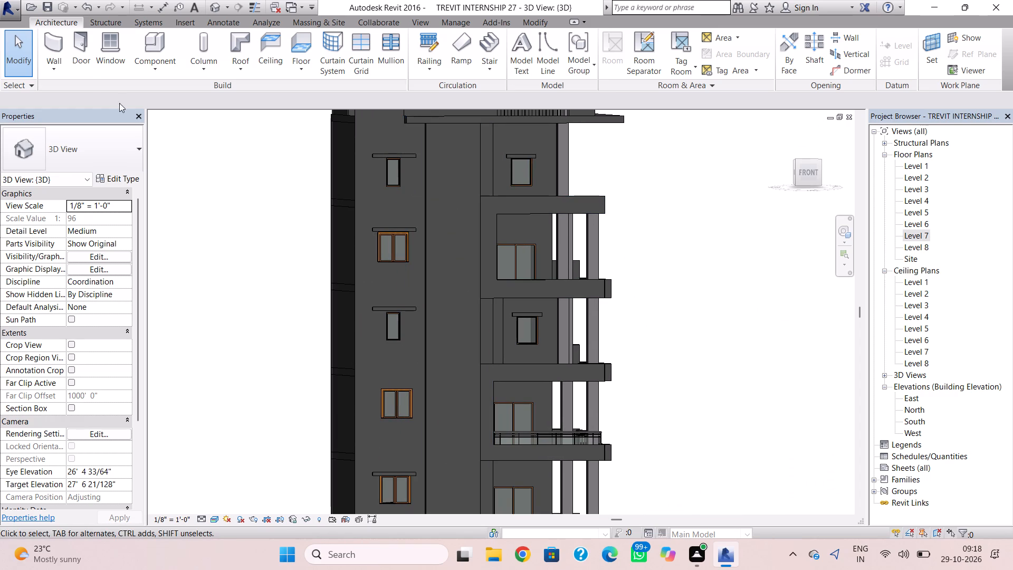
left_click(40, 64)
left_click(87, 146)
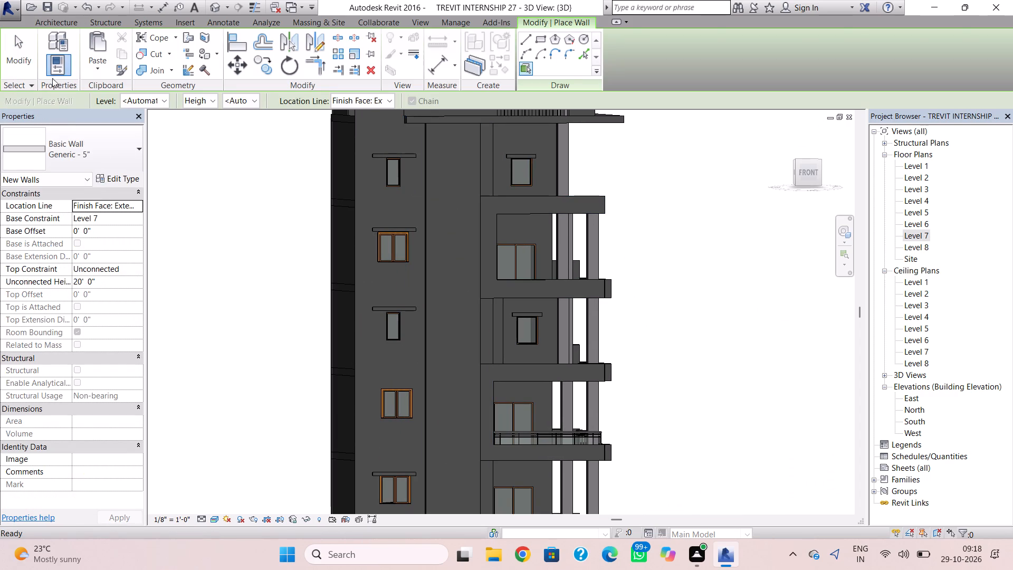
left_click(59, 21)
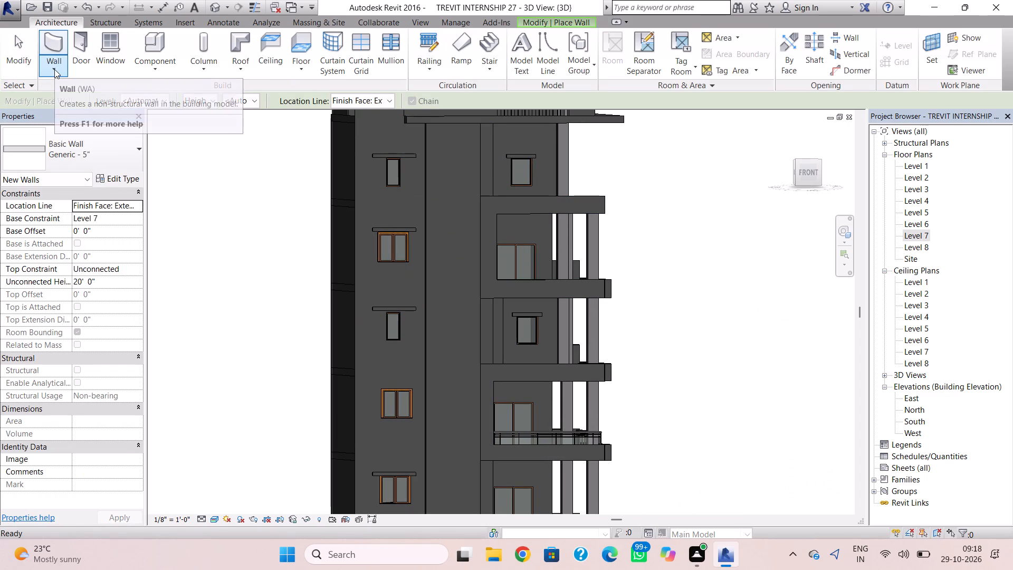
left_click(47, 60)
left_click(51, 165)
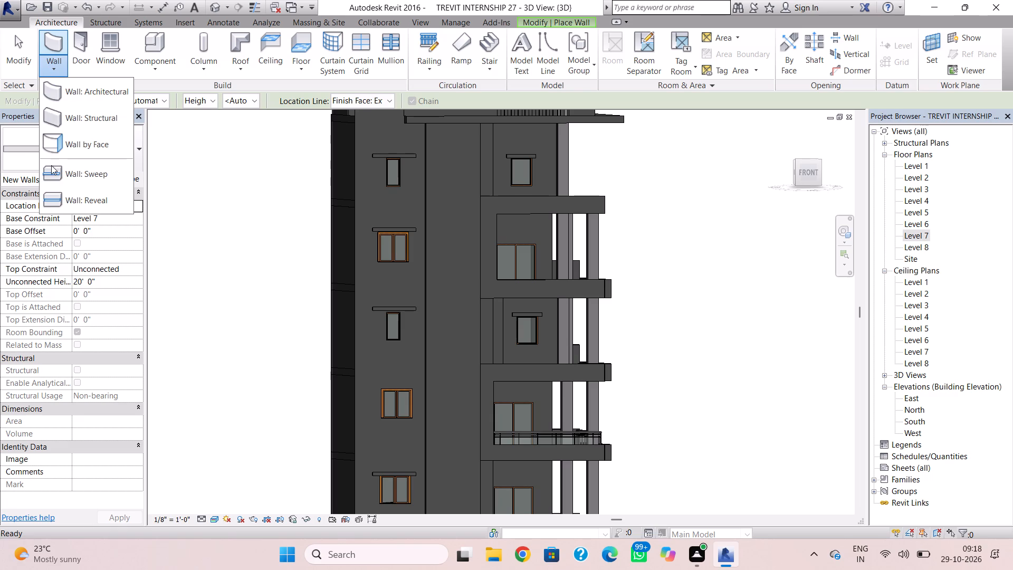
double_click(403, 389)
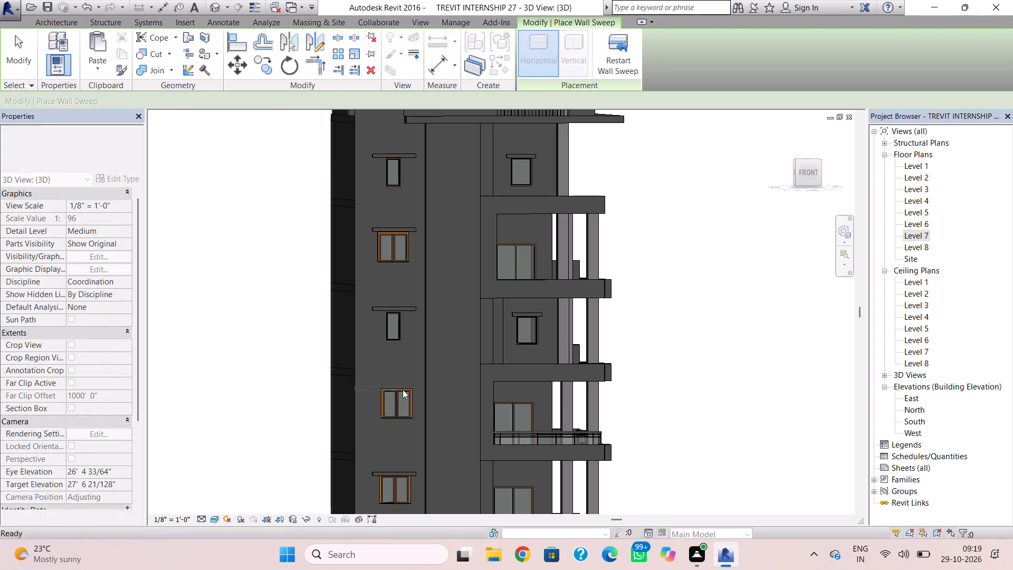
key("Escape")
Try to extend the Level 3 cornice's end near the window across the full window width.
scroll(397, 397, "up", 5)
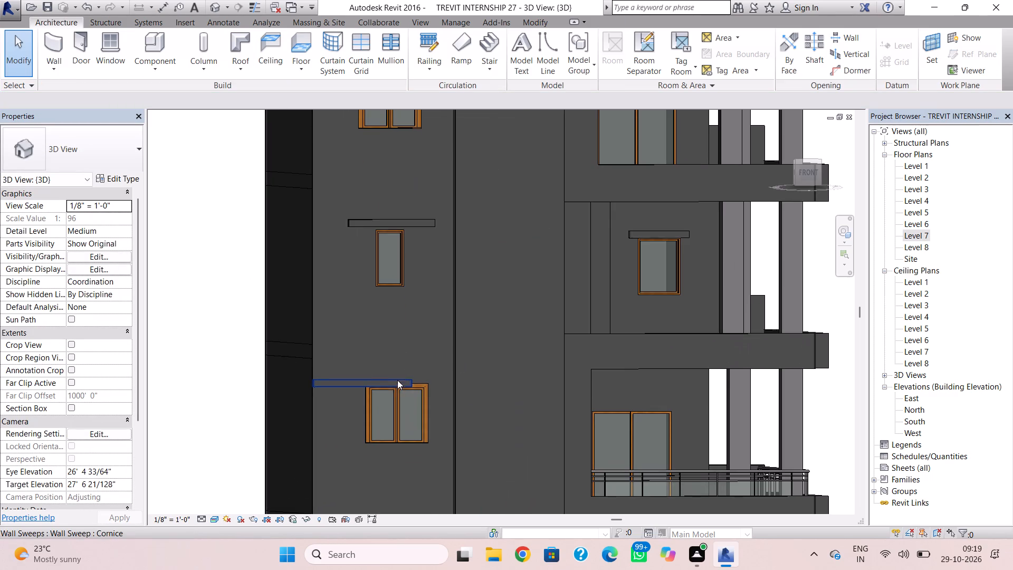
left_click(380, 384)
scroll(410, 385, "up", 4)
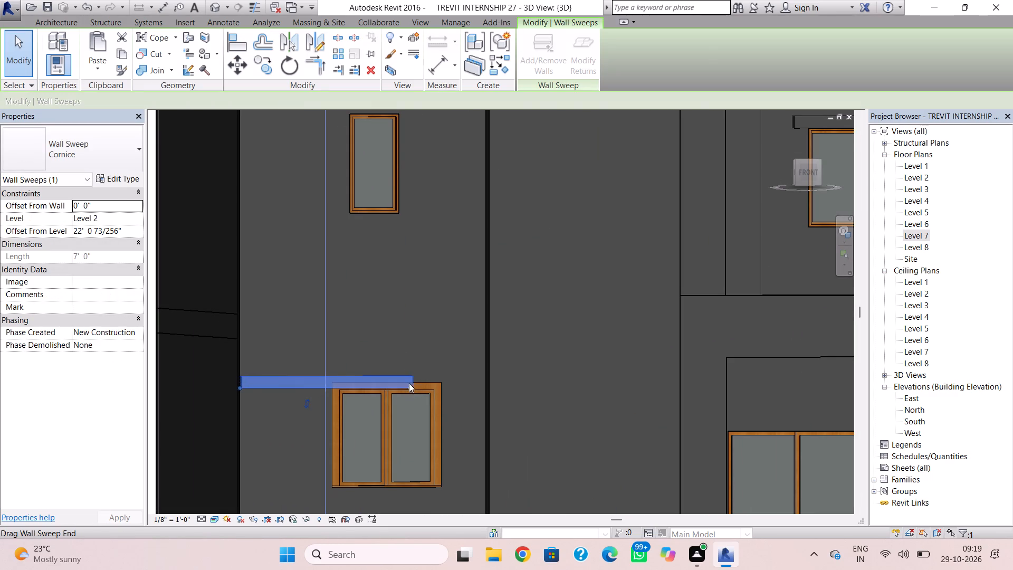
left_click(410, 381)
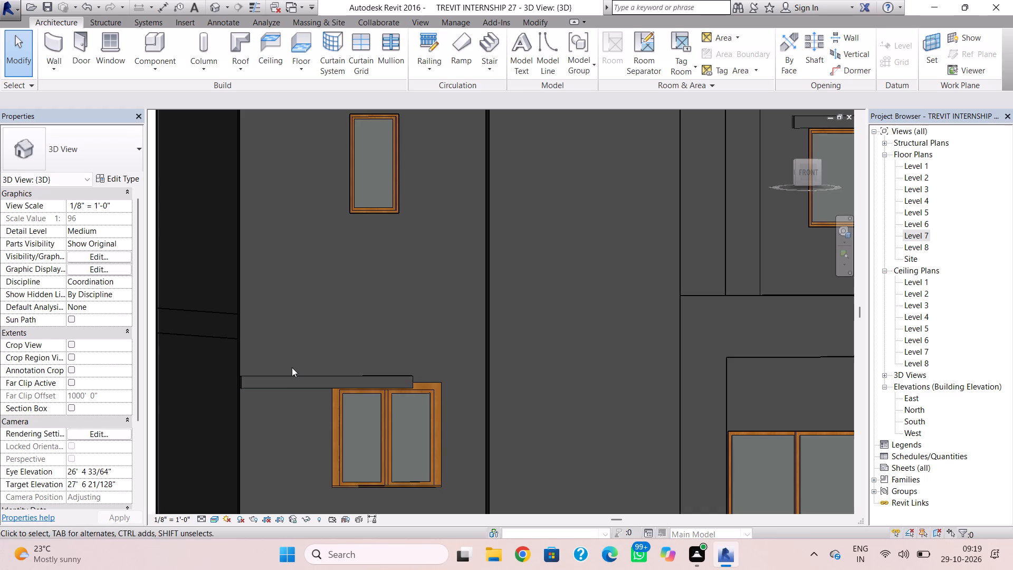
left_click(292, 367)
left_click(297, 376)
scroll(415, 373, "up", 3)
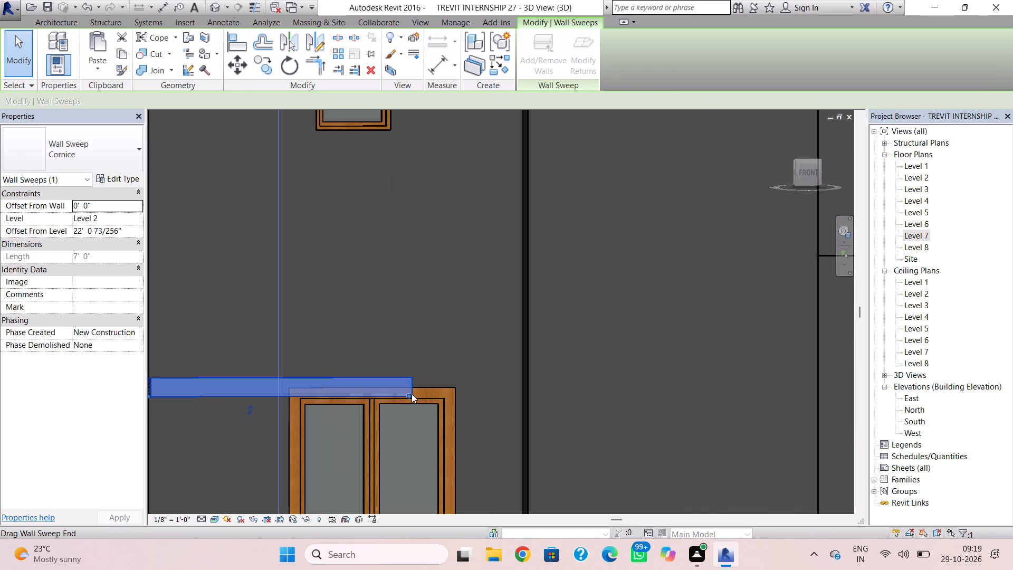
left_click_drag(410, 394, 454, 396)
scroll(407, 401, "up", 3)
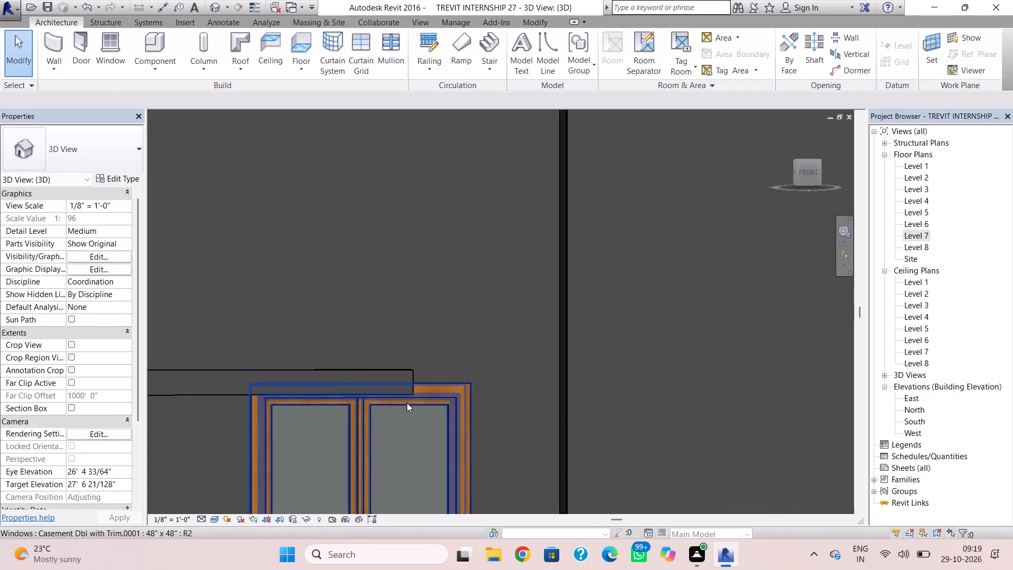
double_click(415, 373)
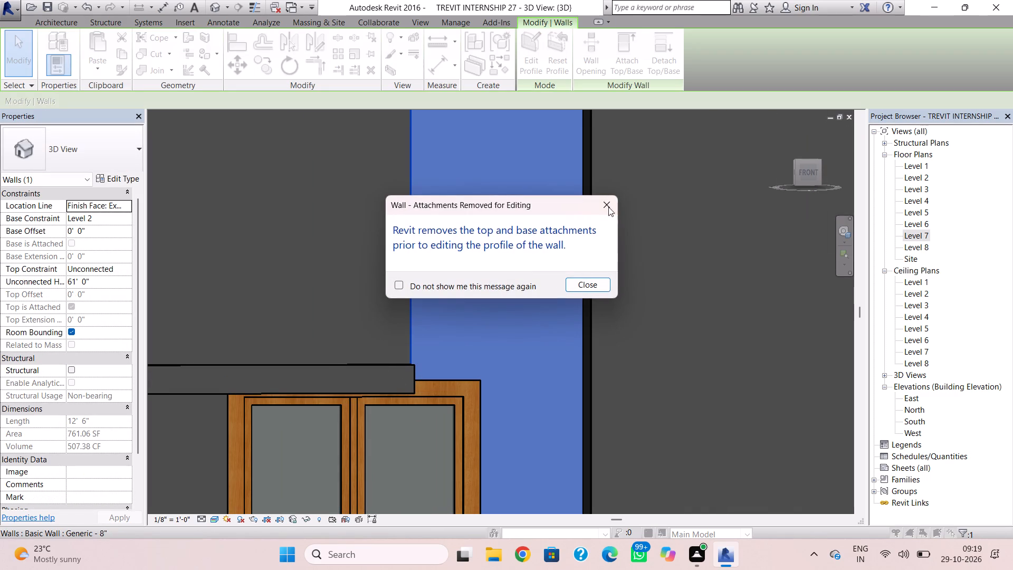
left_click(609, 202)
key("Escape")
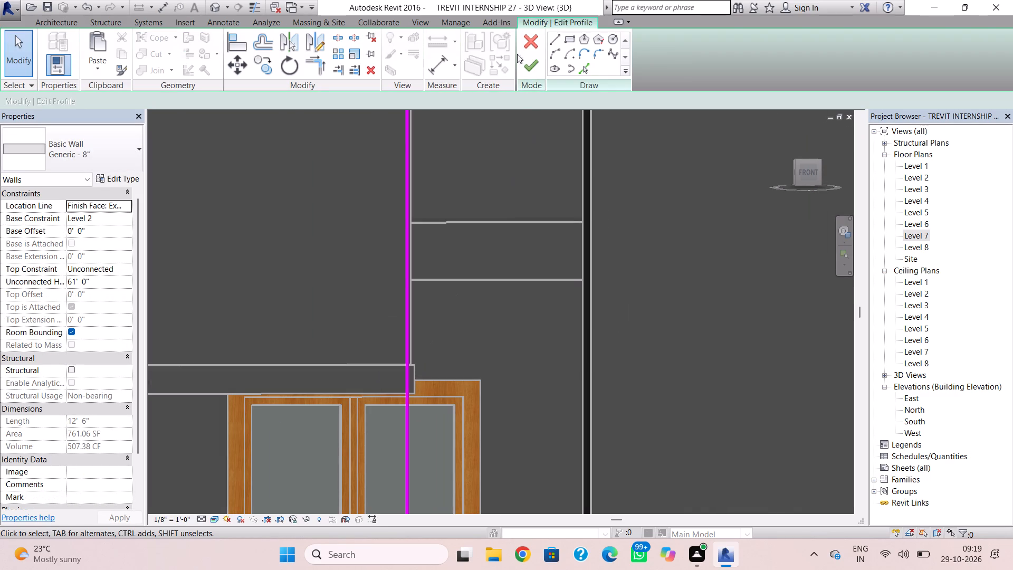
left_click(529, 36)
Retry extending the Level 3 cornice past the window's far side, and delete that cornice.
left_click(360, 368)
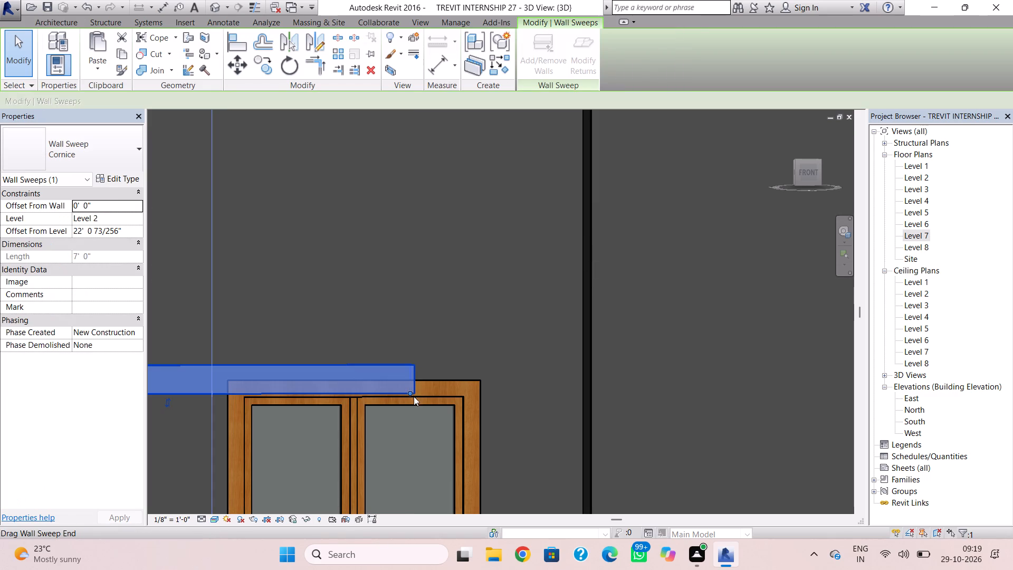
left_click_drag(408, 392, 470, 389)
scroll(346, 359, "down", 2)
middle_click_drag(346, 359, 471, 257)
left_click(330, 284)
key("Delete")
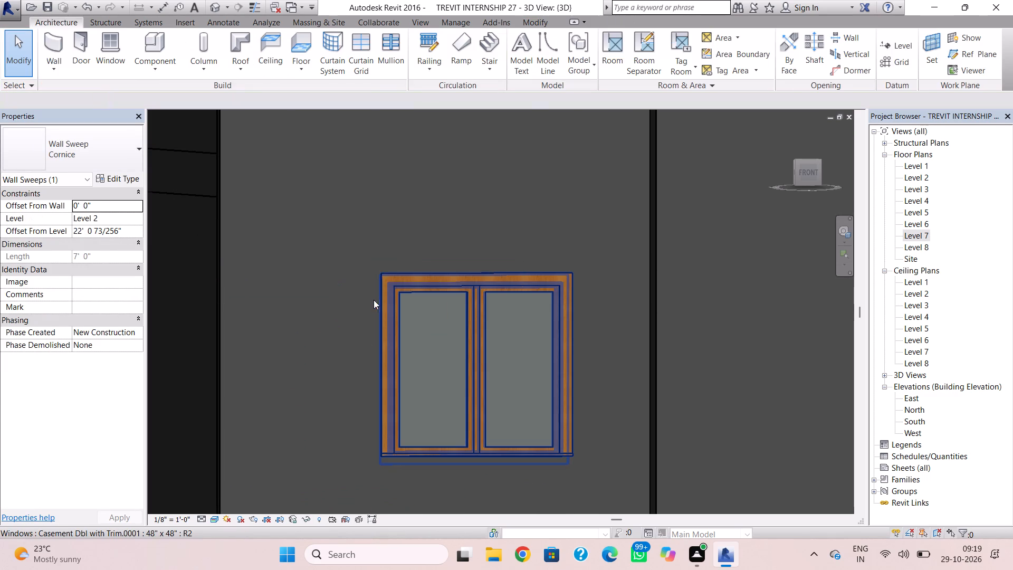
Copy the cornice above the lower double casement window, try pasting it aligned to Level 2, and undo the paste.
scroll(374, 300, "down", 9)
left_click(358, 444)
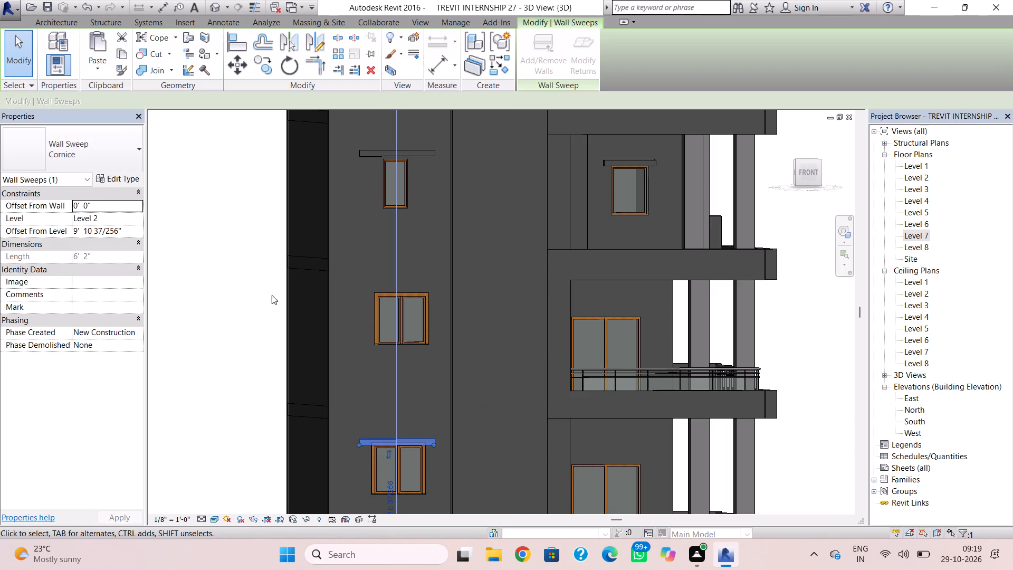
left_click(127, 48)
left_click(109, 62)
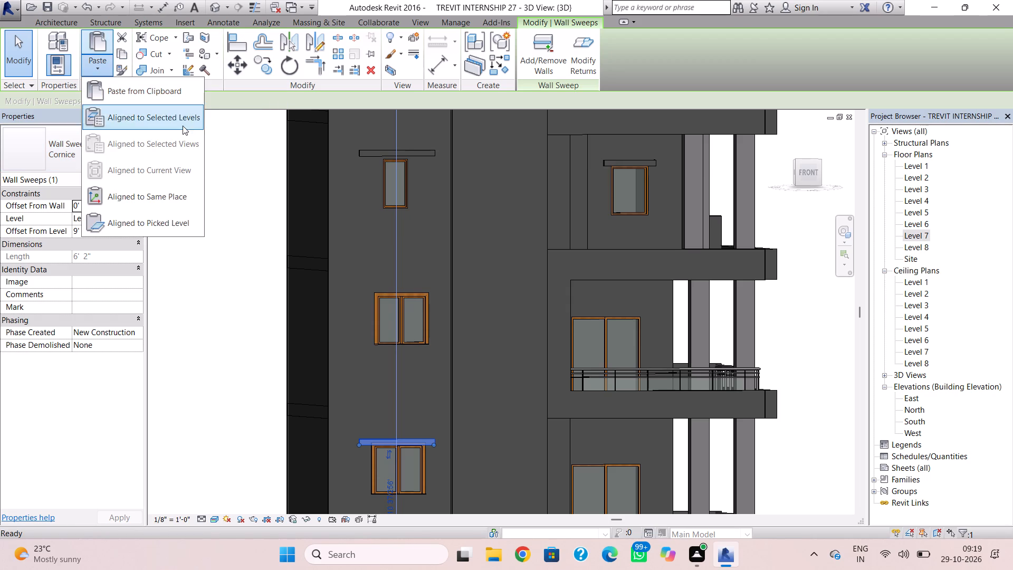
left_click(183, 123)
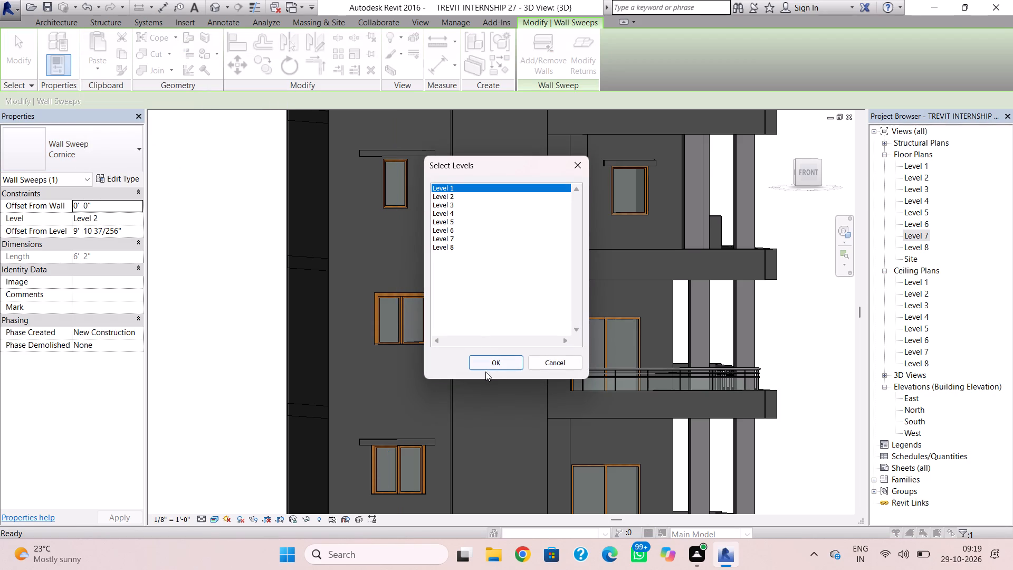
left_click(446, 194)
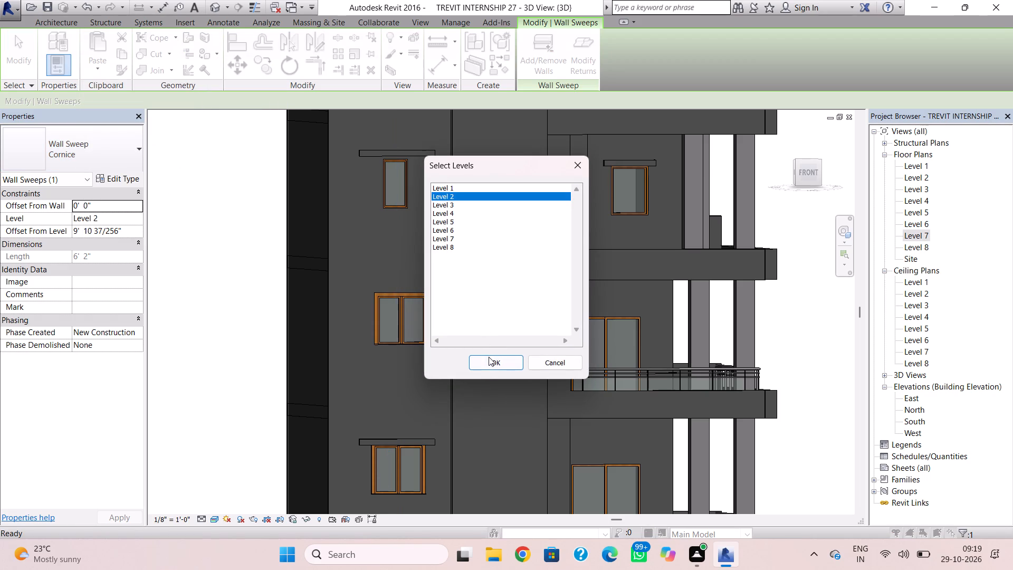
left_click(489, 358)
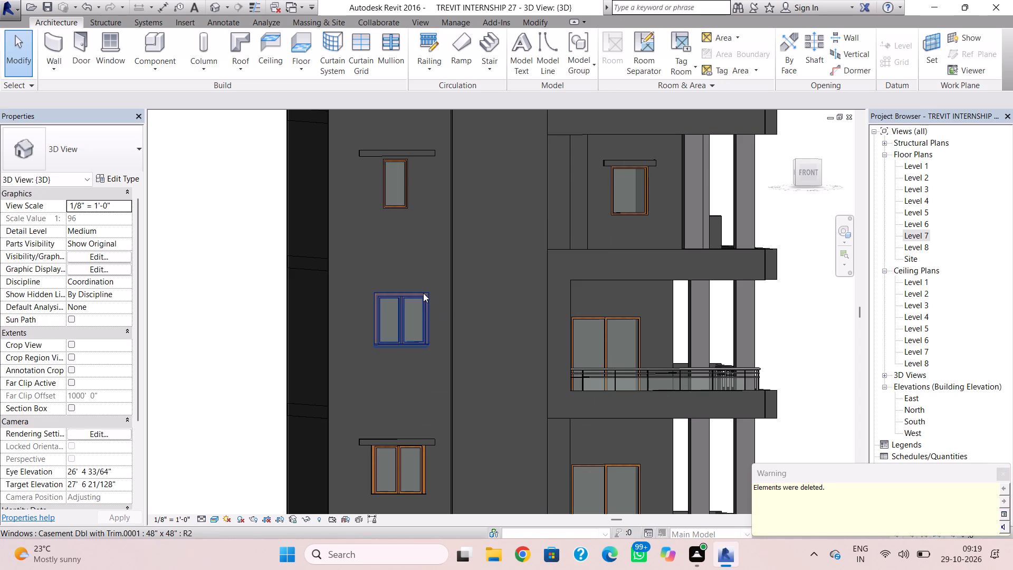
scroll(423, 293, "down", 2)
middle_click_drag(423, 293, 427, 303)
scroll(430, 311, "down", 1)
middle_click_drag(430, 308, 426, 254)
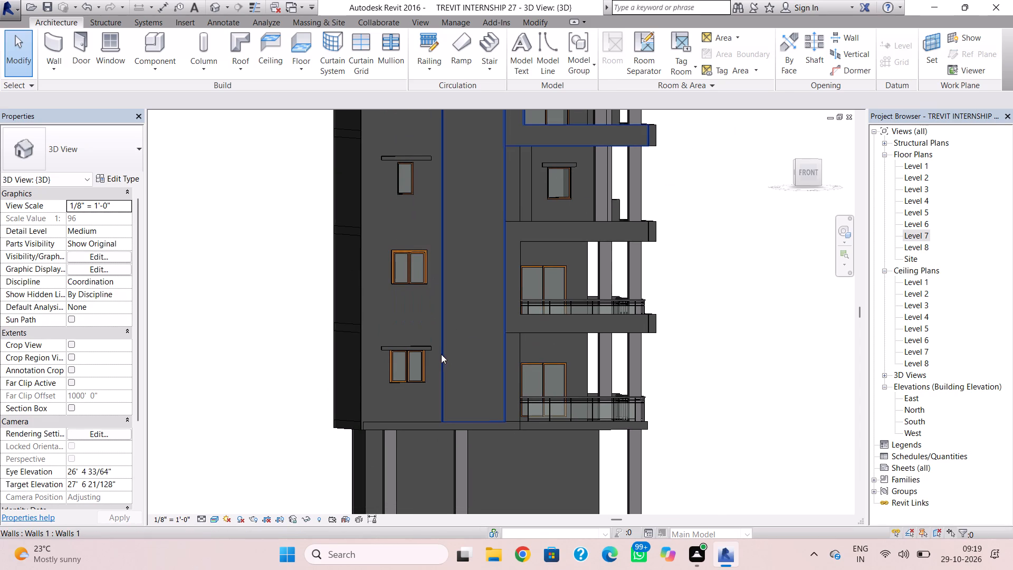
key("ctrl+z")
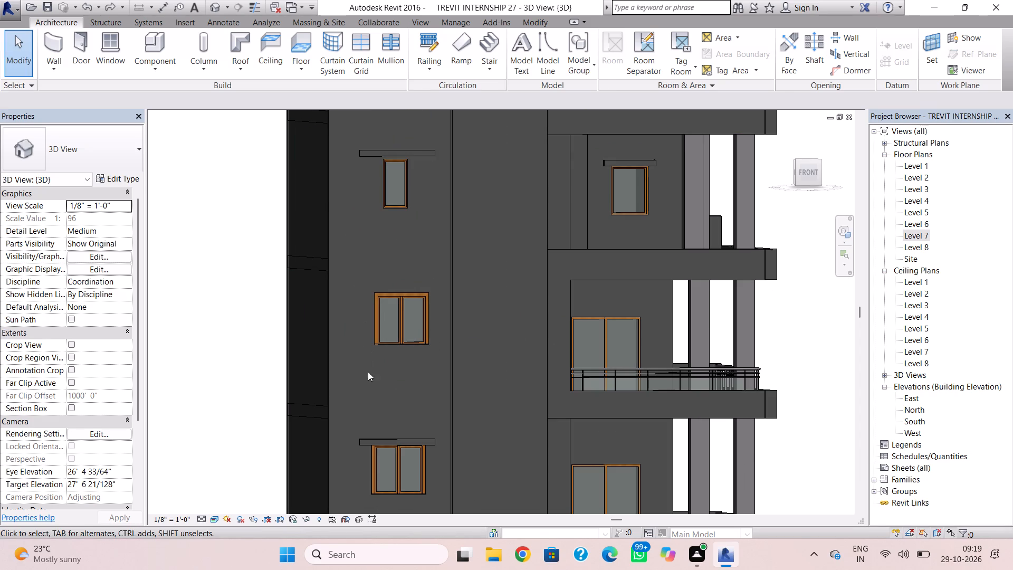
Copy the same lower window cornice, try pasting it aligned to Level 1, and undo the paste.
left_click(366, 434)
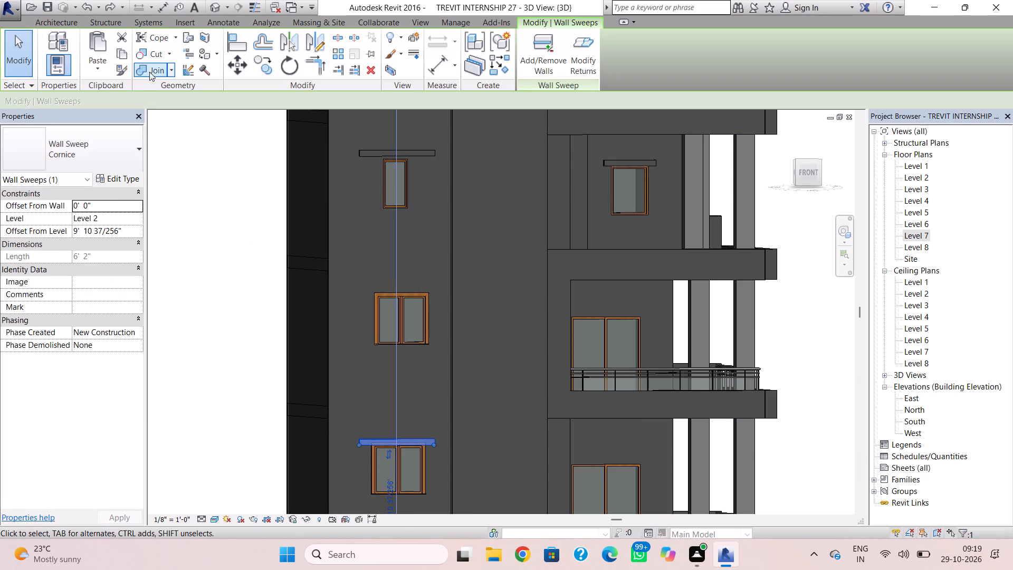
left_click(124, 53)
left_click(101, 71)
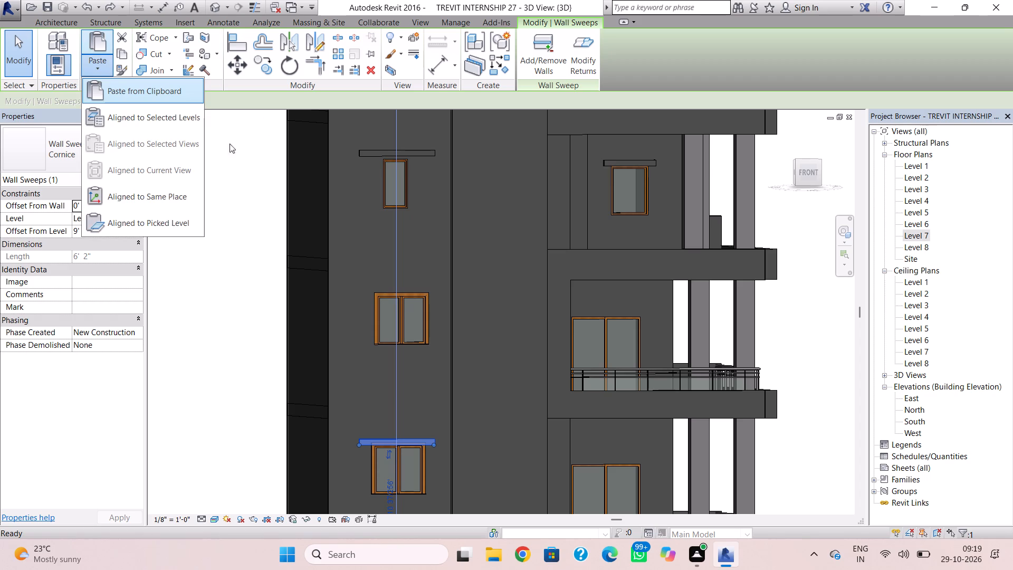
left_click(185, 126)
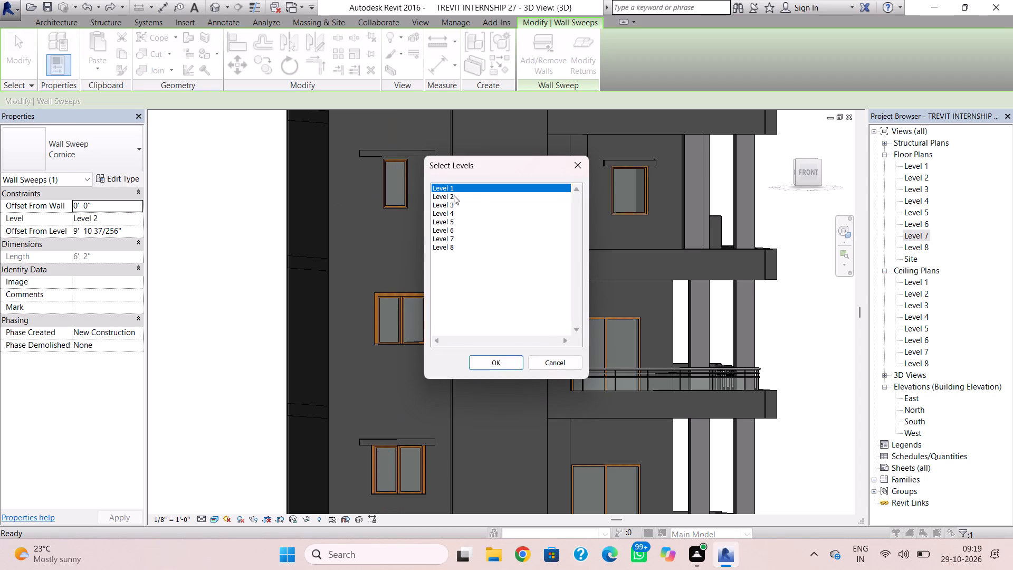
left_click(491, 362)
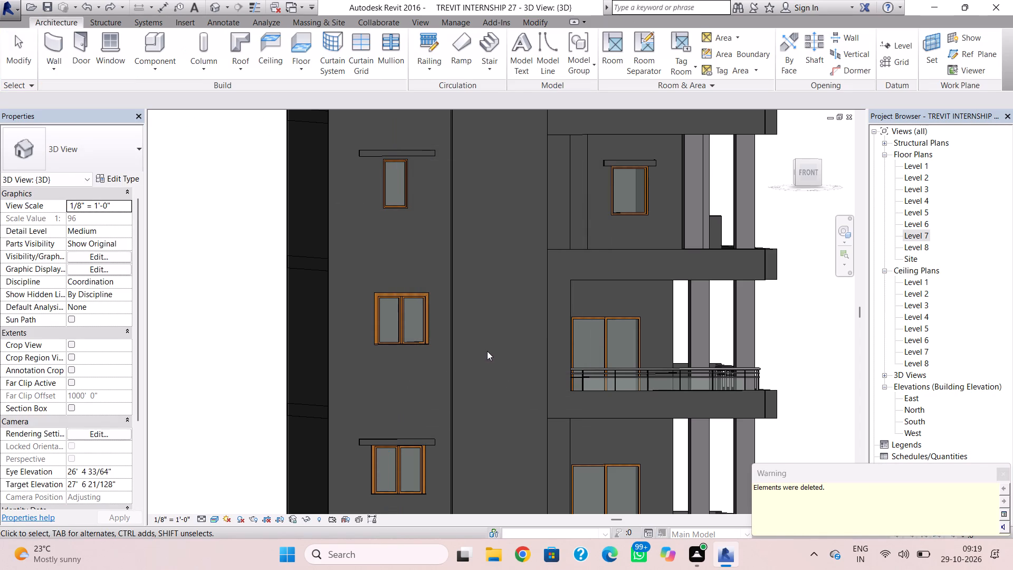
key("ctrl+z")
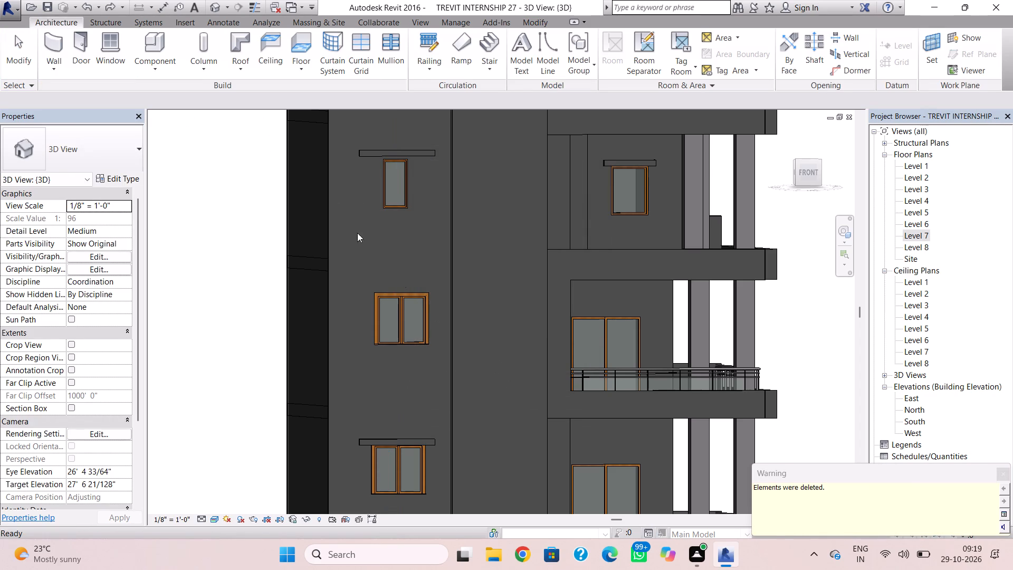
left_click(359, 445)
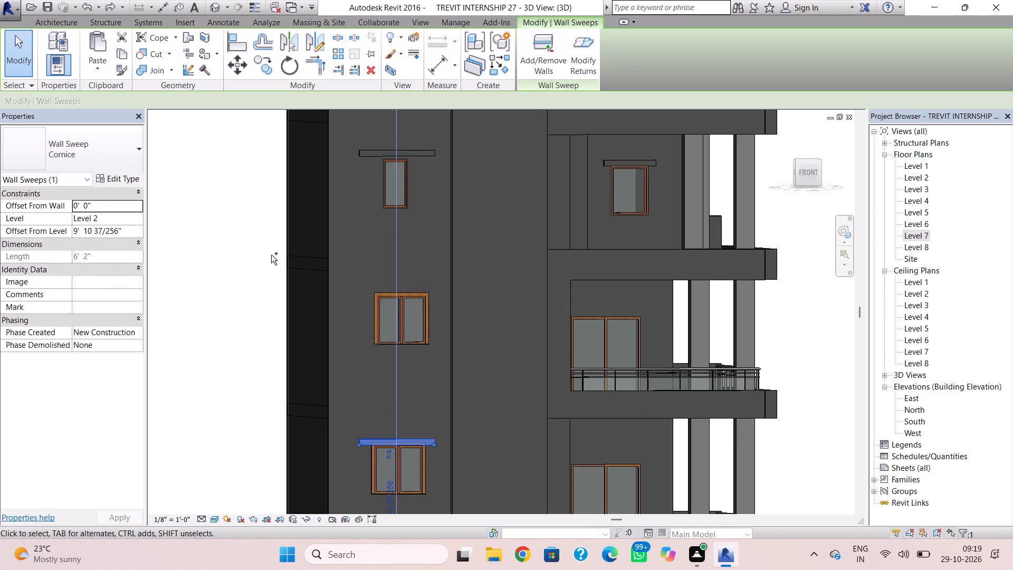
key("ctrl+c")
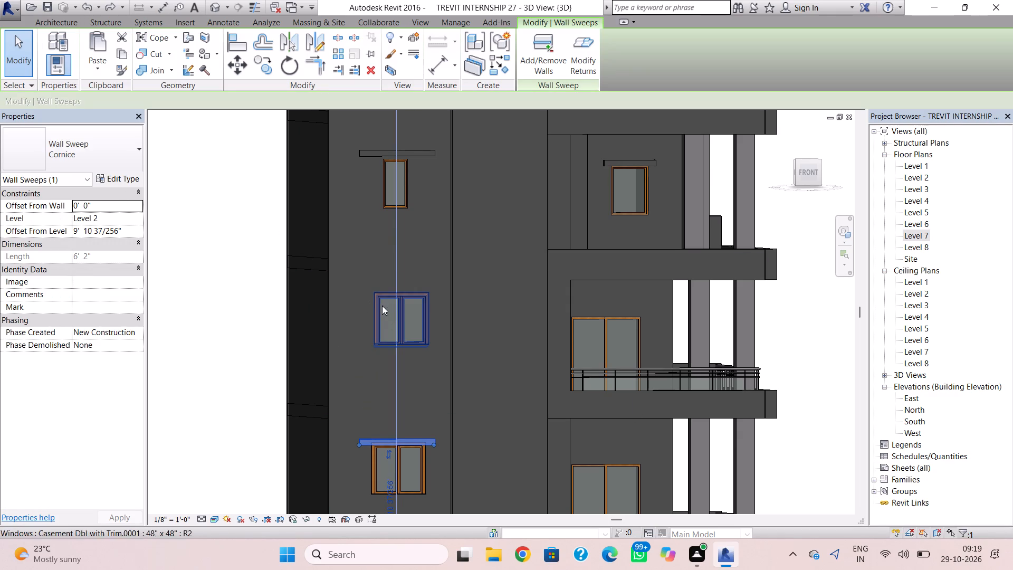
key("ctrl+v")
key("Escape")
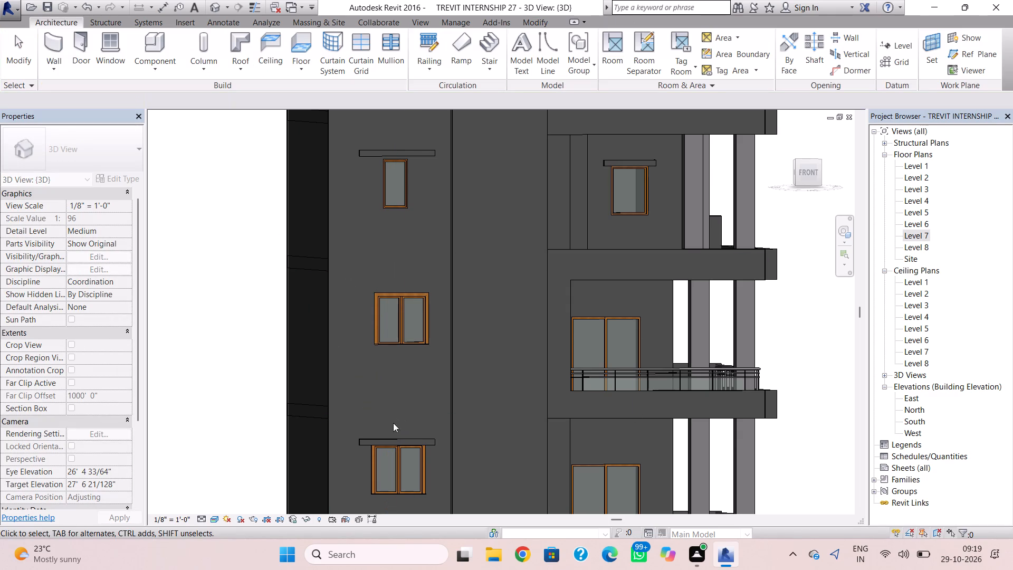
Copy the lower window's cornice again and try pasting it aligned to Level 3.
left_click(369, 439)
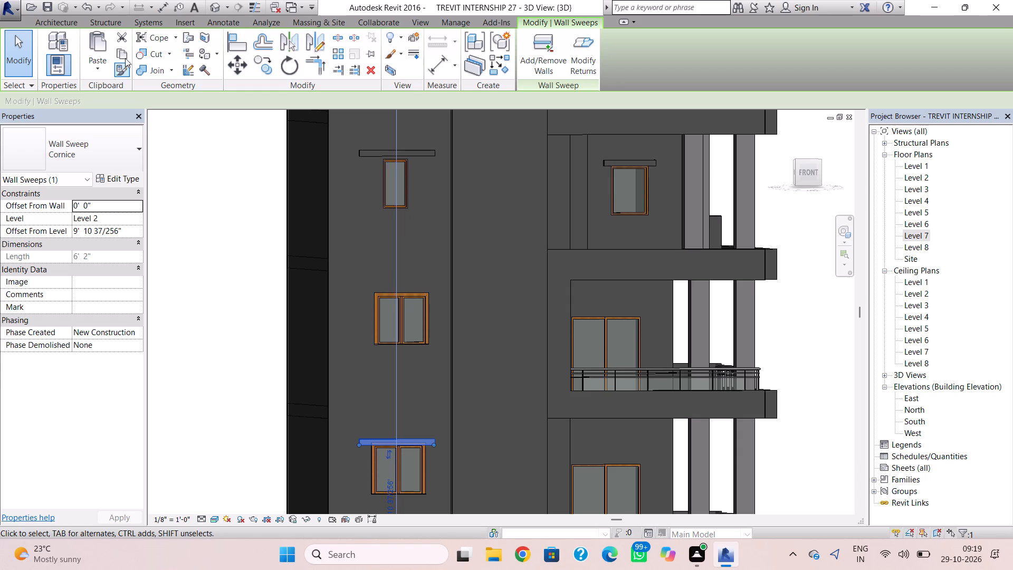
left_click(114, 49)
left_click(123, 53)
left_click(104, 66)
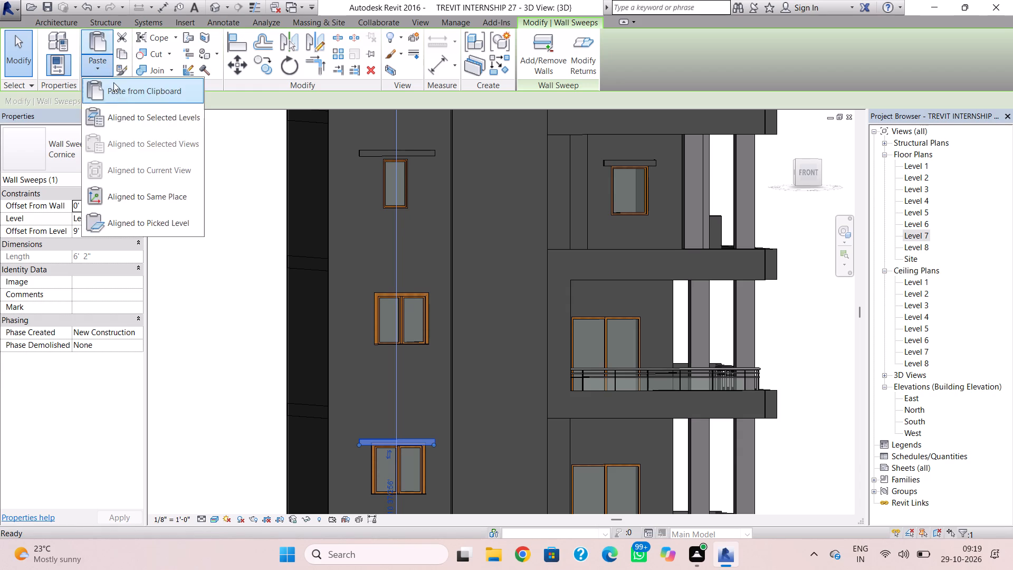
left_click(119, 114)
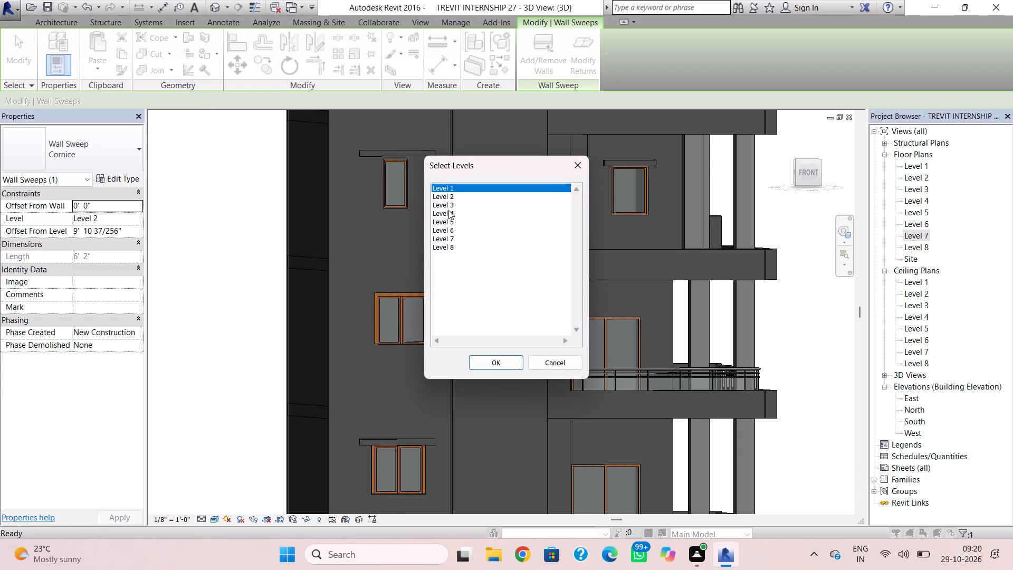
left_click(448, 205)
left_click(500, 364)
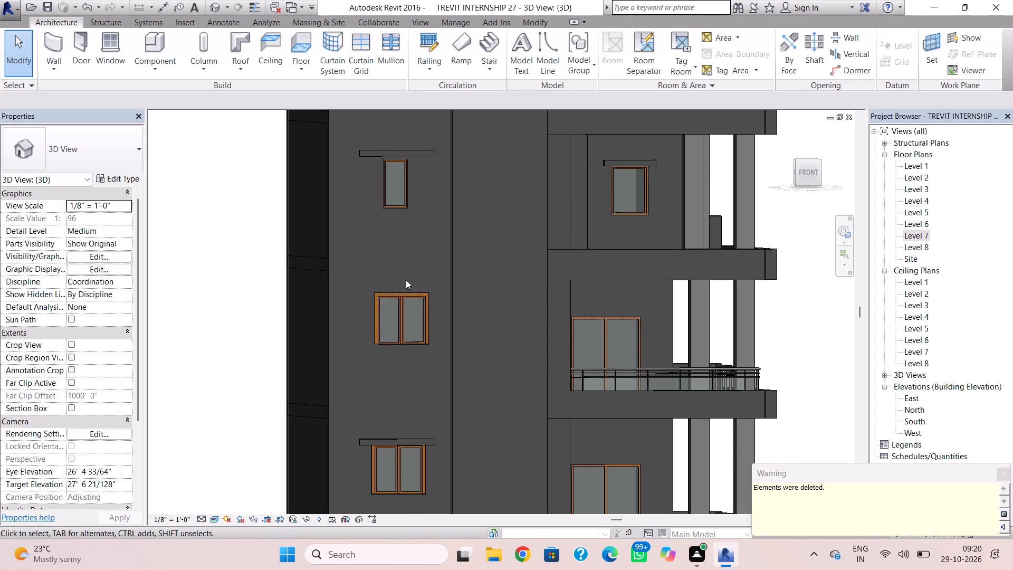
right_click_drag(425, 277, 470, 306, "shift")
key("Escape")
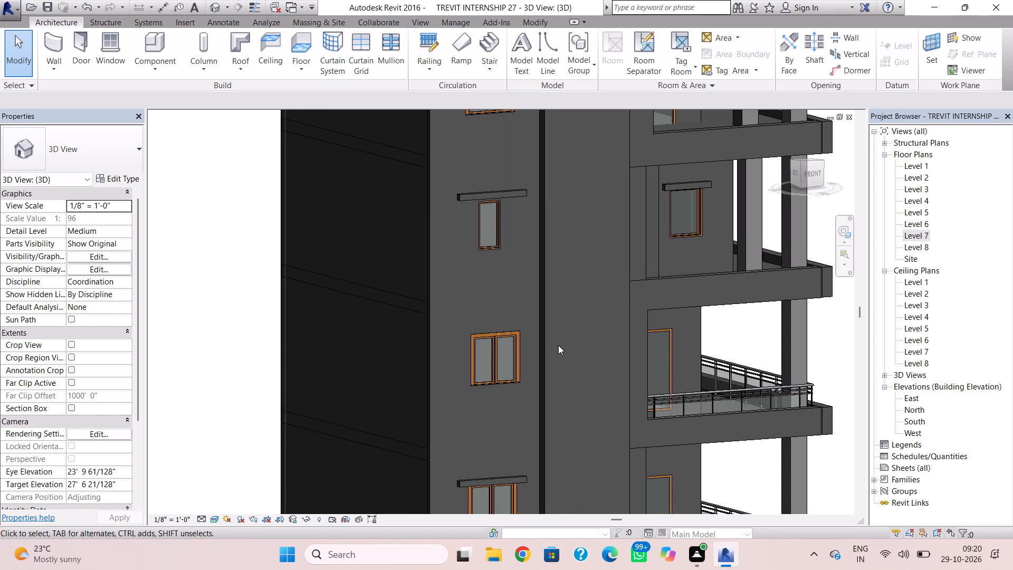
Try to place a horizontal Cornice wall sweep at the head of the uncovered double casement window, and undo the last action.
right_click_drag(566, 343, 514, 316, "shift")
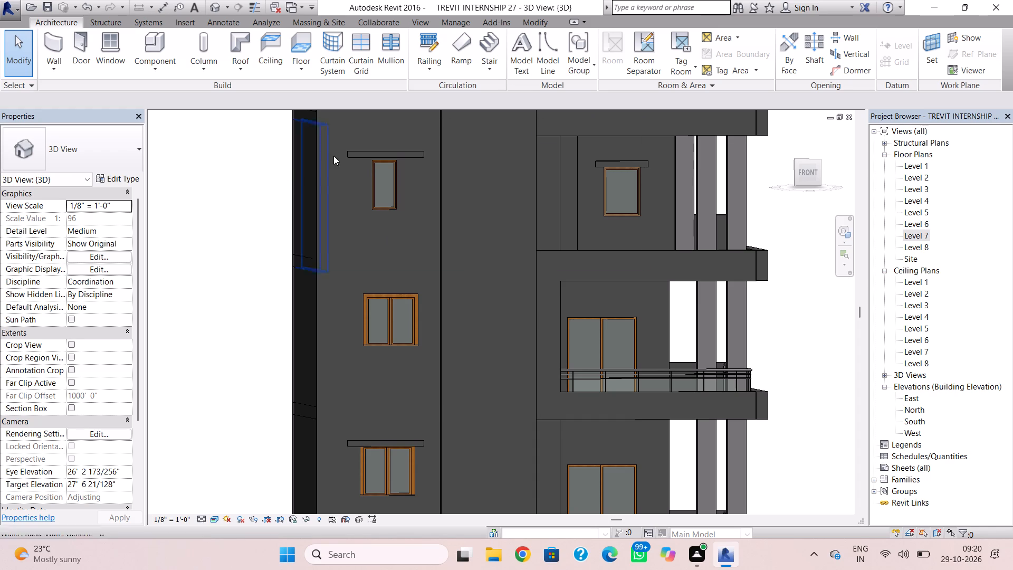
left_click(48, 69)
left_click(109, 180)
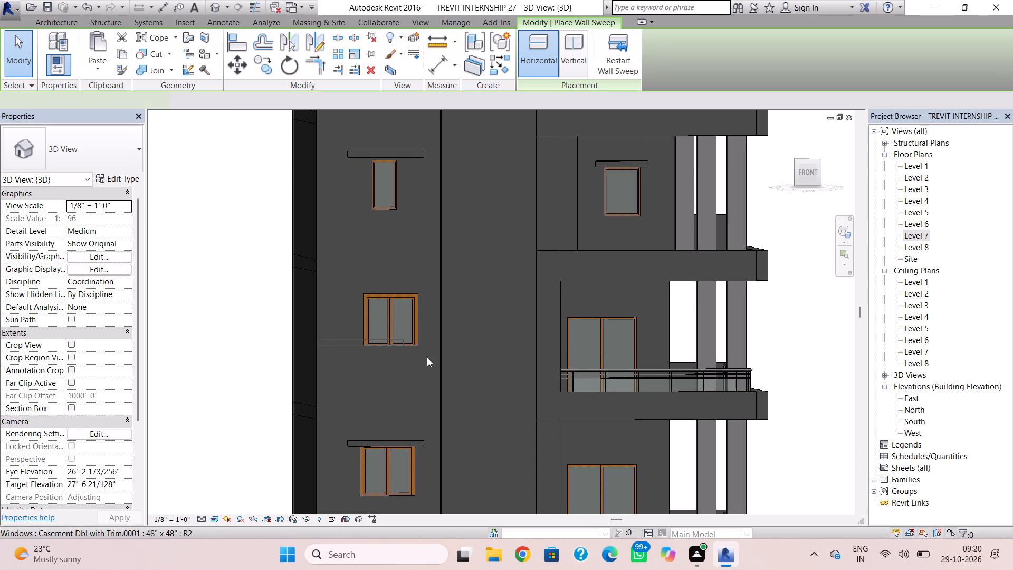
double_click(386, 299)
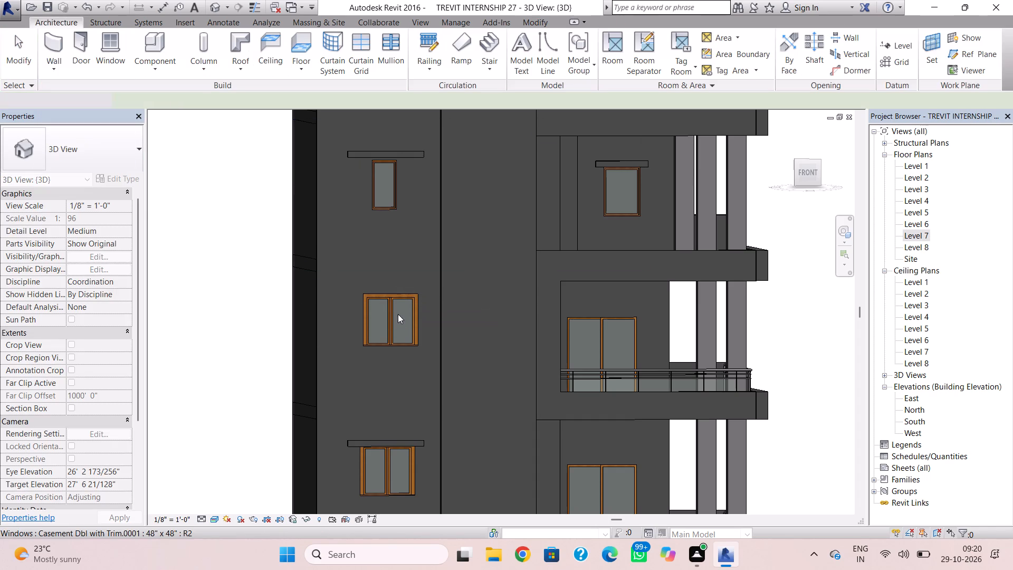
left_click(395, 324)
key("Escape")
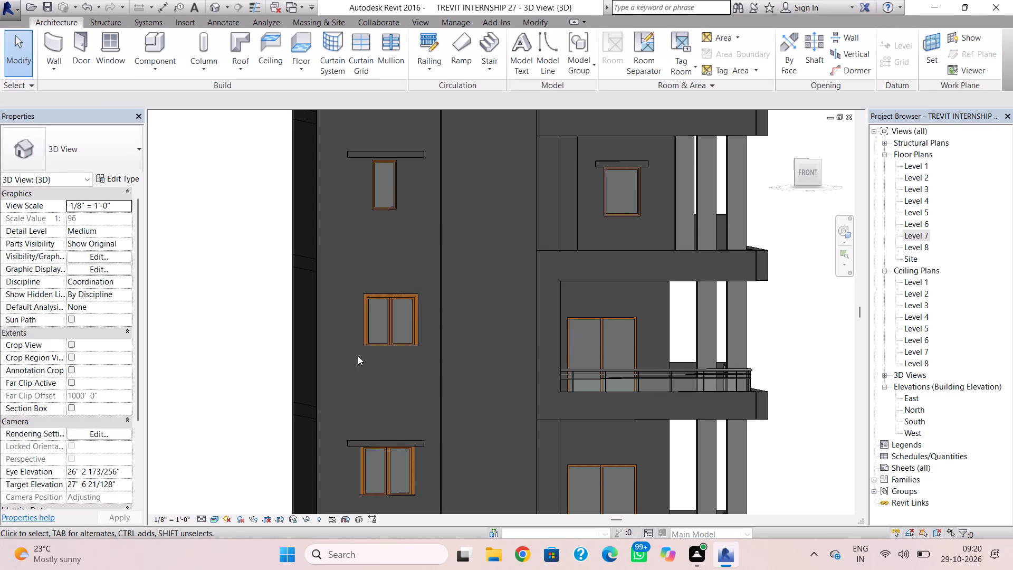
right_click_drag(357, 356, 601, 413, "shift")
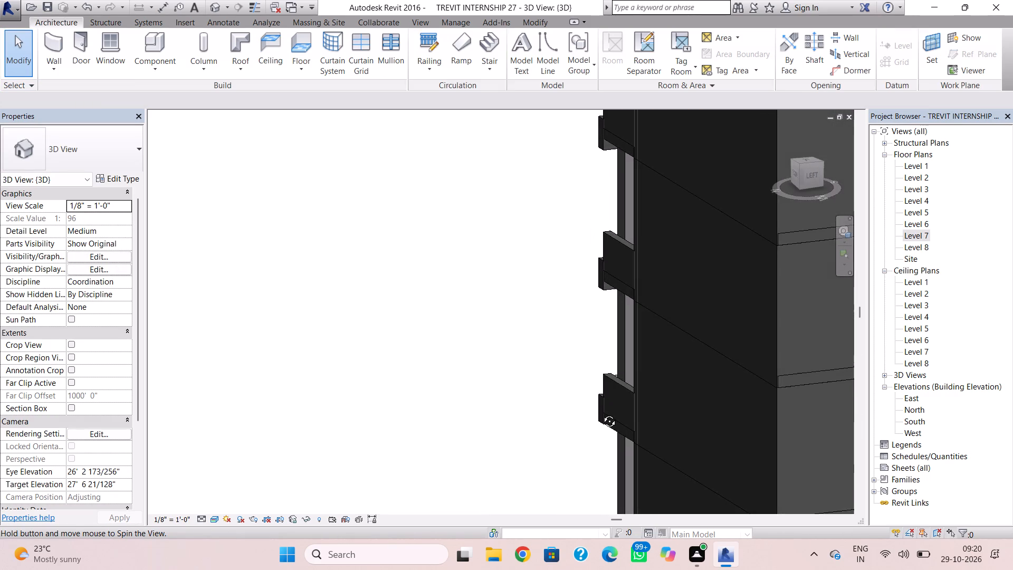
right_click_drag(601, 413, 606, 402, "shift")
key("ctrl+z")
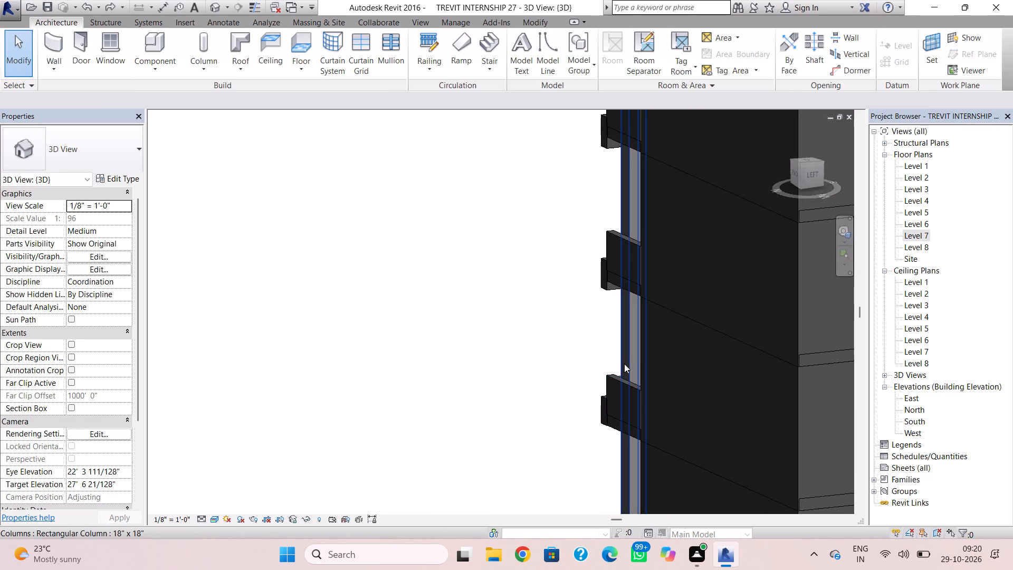
Place a horizontal Cornice wall sweep on the front wall just above the uncovered double casement window, about 22' 6" above Level 2.
right_click_drag(635, 362, 443, 304, "shift")
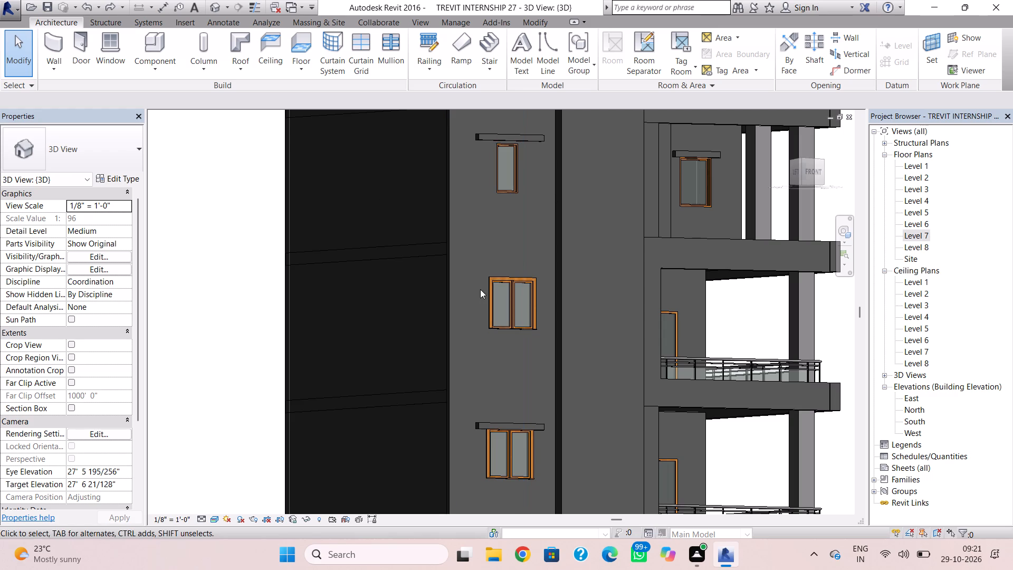
right_click_drag(580, 226, 517, 251, "shift")
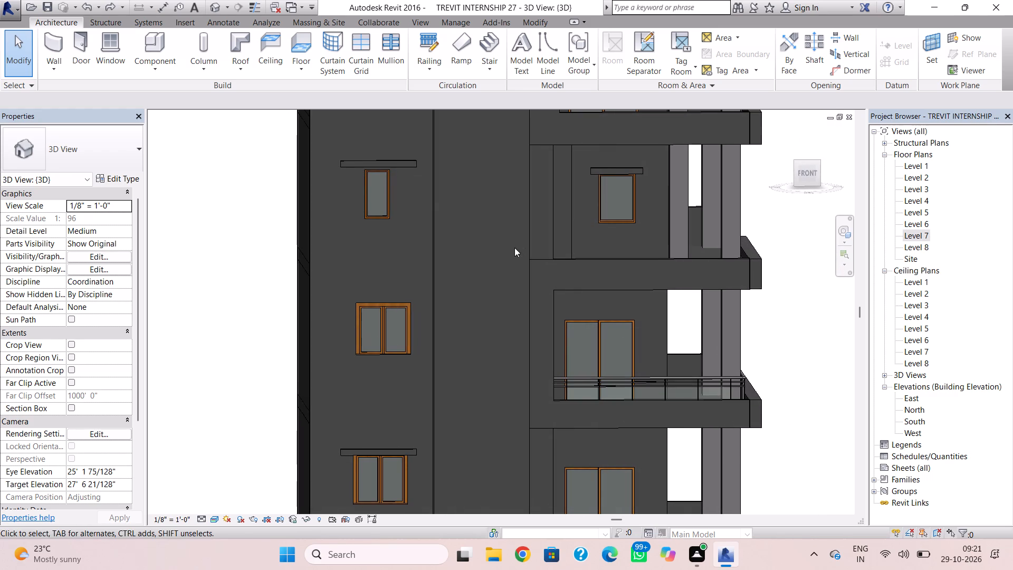
left_click(48, 69)
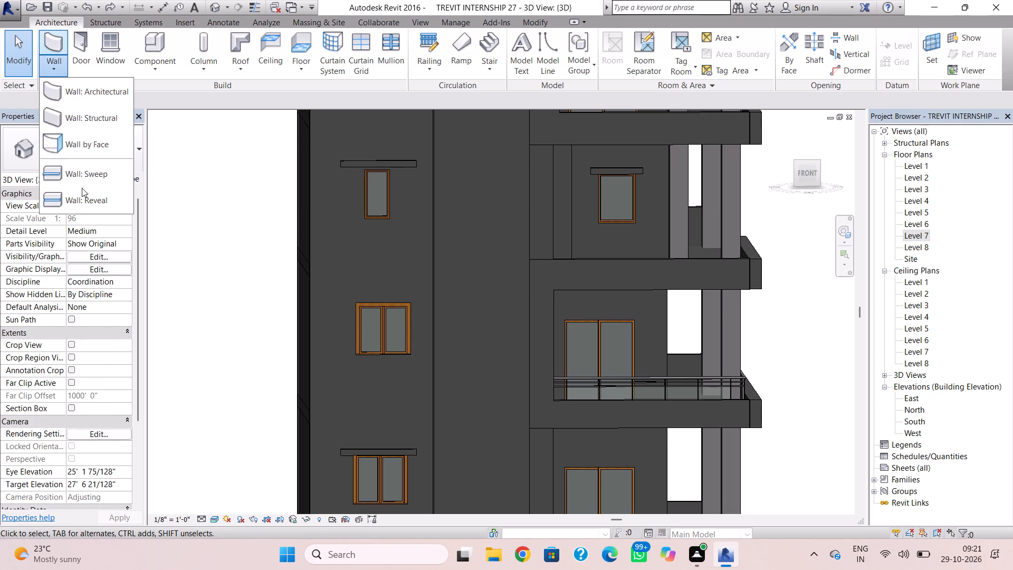
left_click(82, 188)
left_click(47, 17)
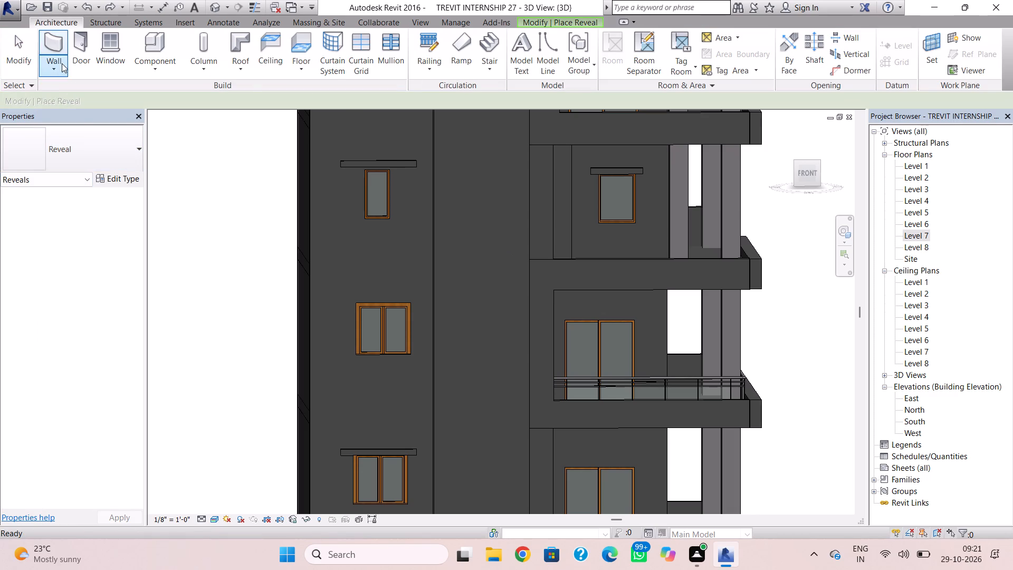
left_click(62, 65)
left_click(67, 161)
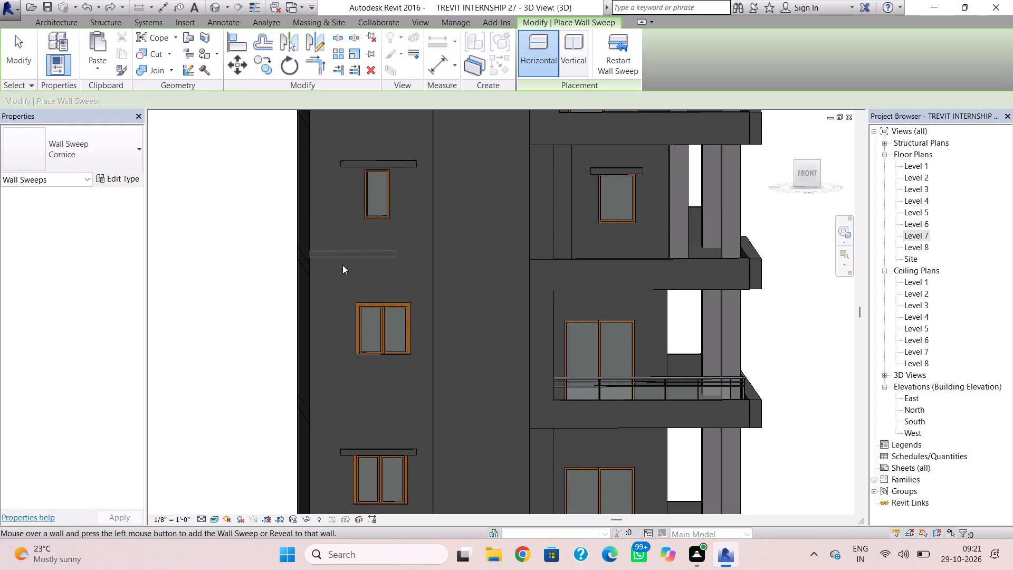
left_click(350, 298)
left_click(350, 298)
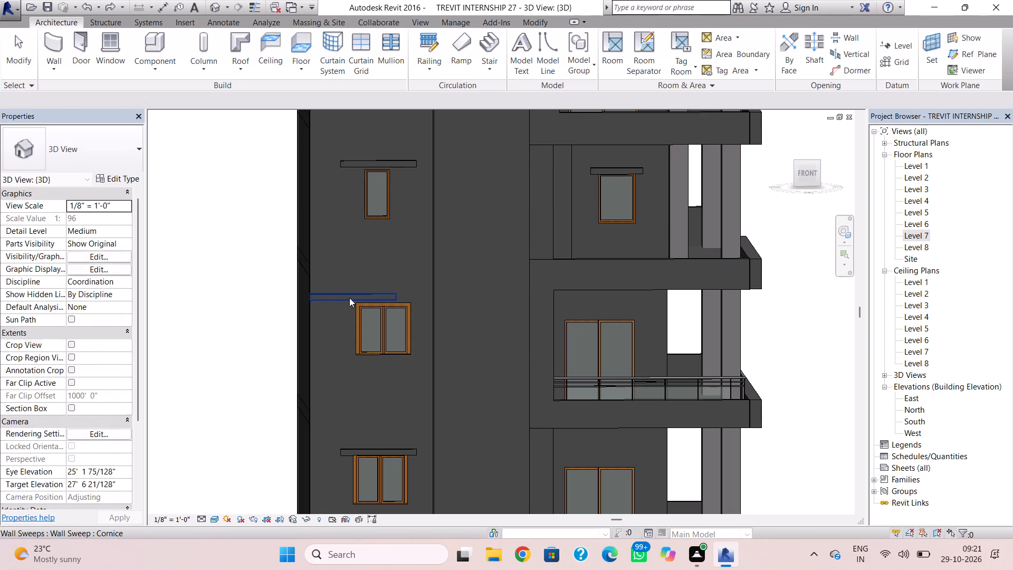
Shorten the new cornice's end at the wall corner and extend its other end past the double casement window's far side.
scroll(330, 298, "up", 1)
left_click(330, 298)
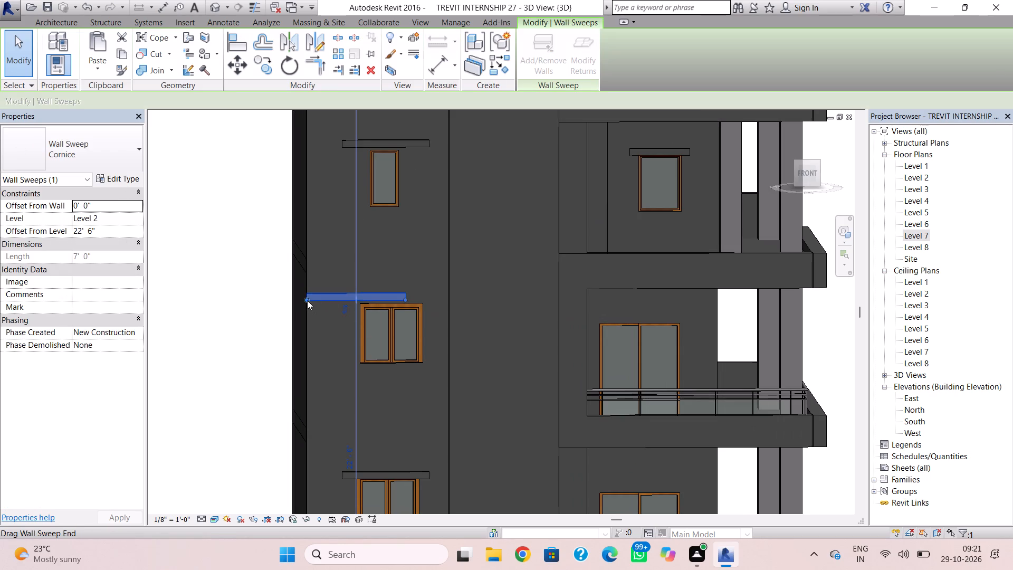
left_click_drag(306, 298, 340, 305)
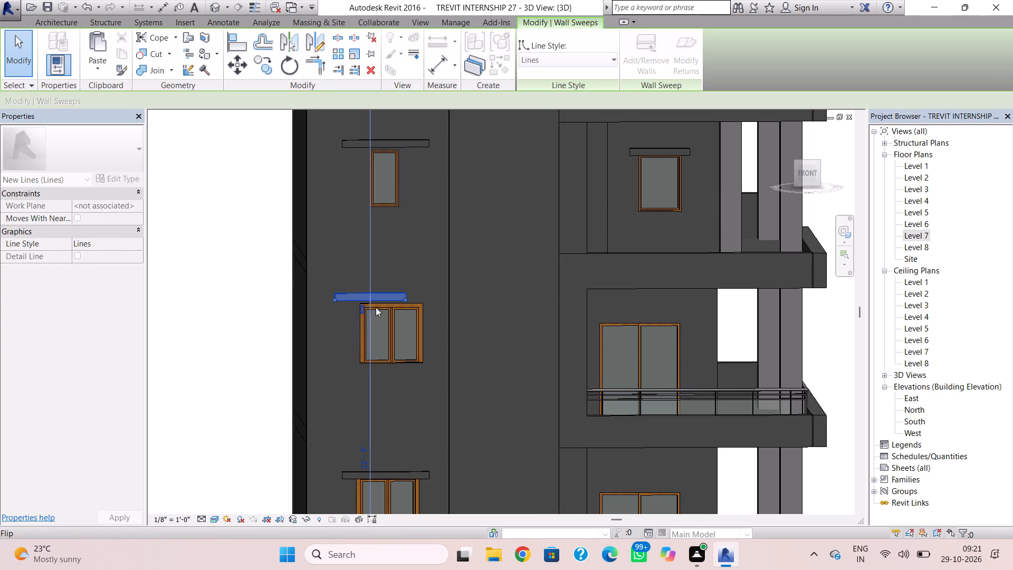
left_click_drag(404, 299, 427, 299)
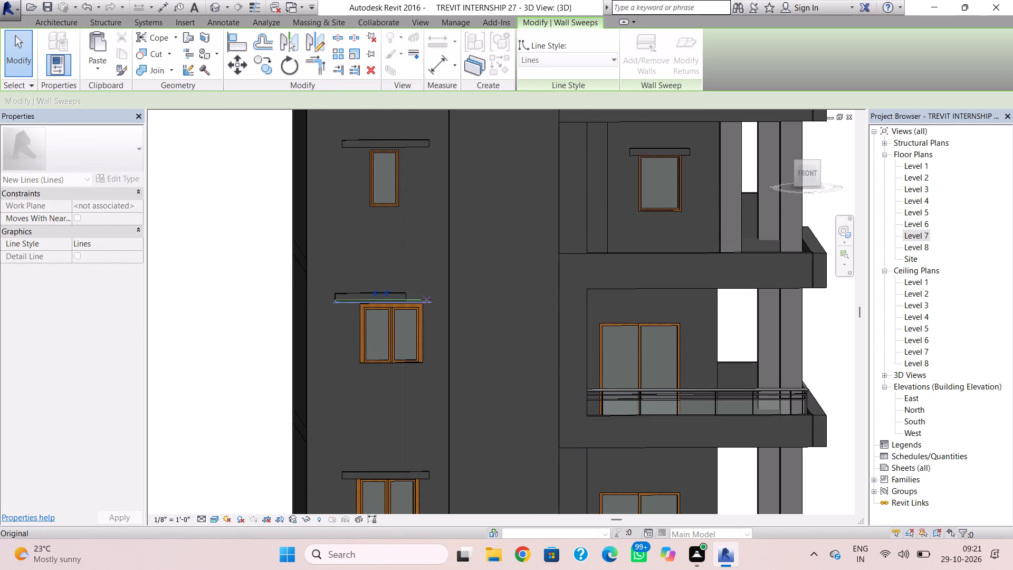
Adjust both ends of the new cornice to about 6' 1" long, overhanging the double casement window, and nudge it down onto the window's head.
left_click_drag(427, 299, 432, 299)
scroll(362, 312, "up", 3)
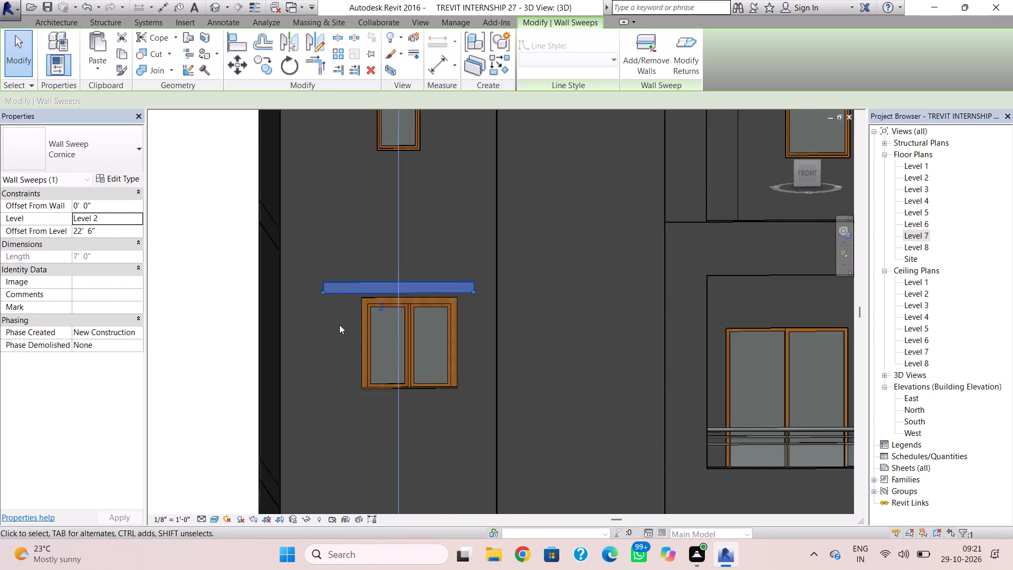
scroll(339, 325, "up", 3)
left_click_drag(323, 284, 349, 294)
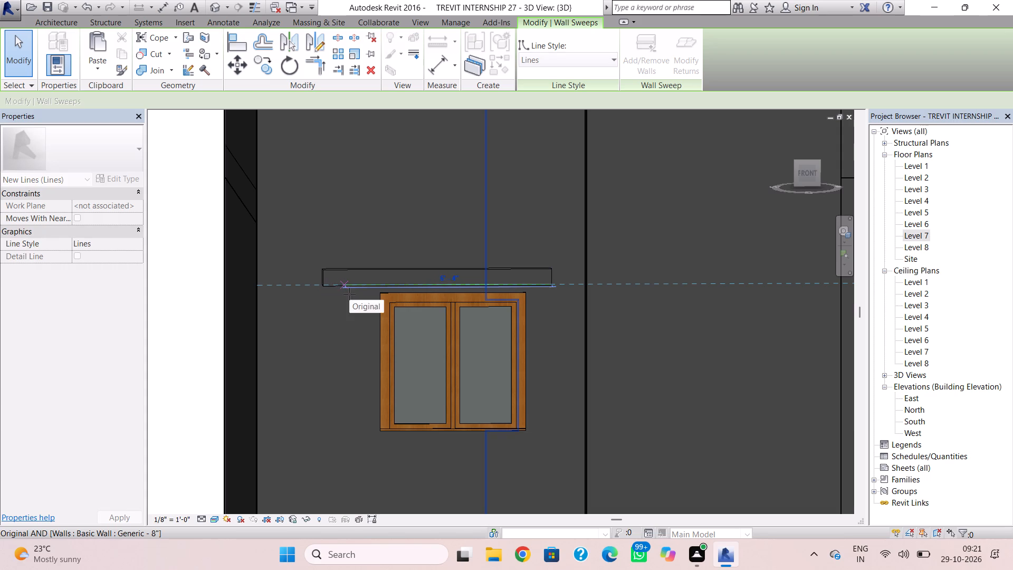
left_click_drag(349, 294, 359, 297)
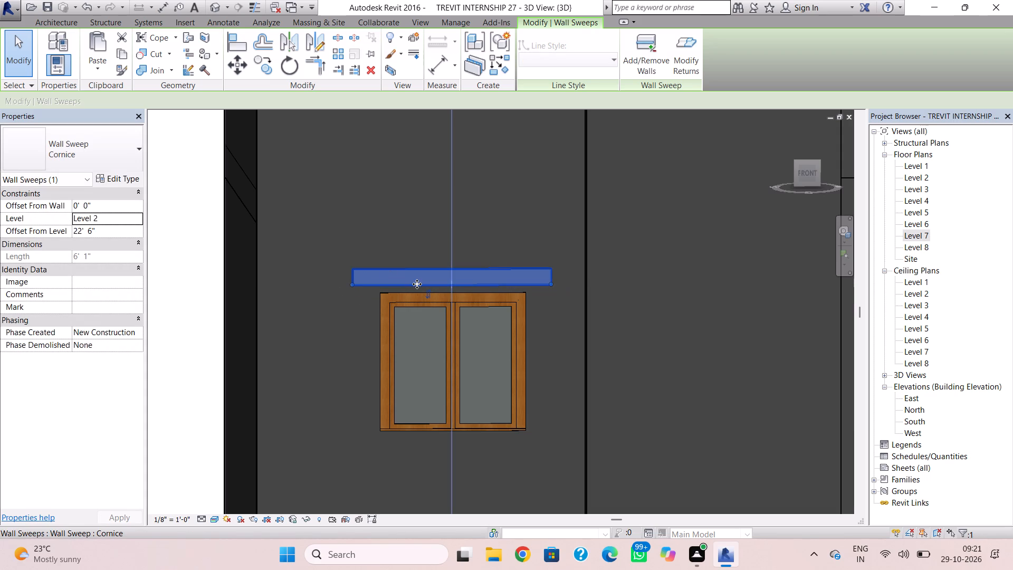
key("Down")
key("Down")
left_click(408, 248)
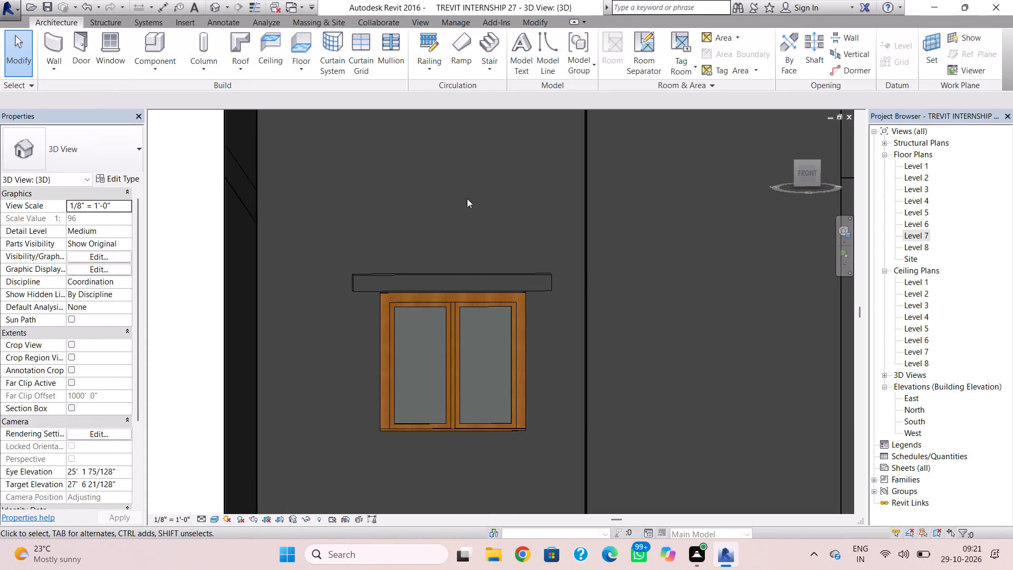
Examine the cornices above the windows across the building's whole front facade.
scroll(465, 245, "down", 10)
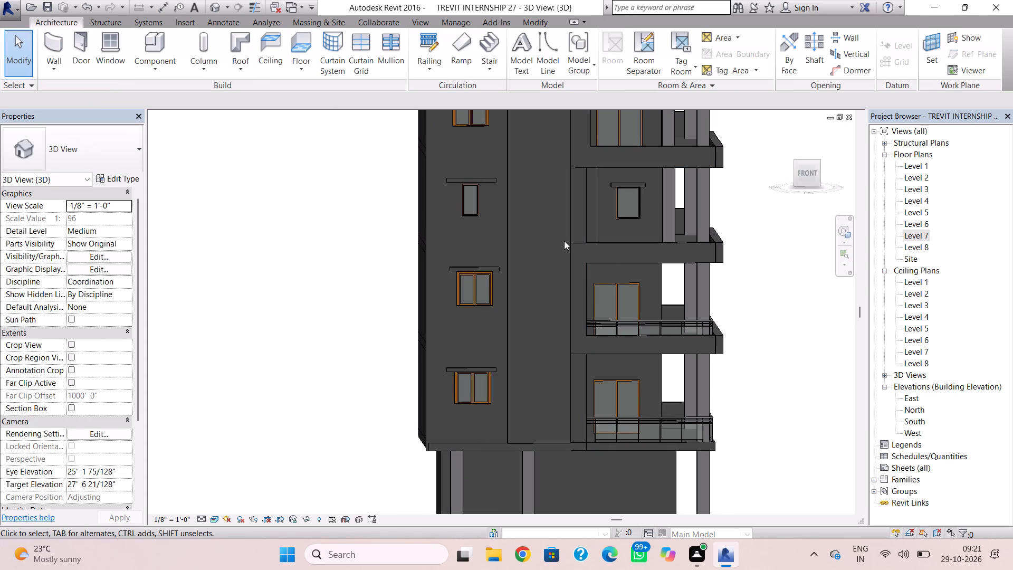
scroll(564, 241, "down", 2)
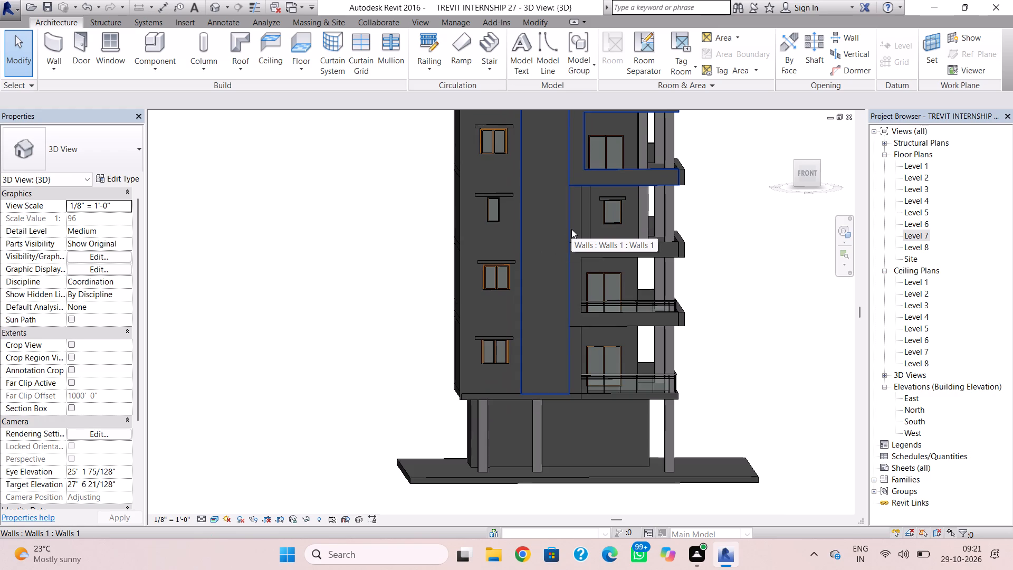
right_click_drag(684, 233, 673, 277, "shift")
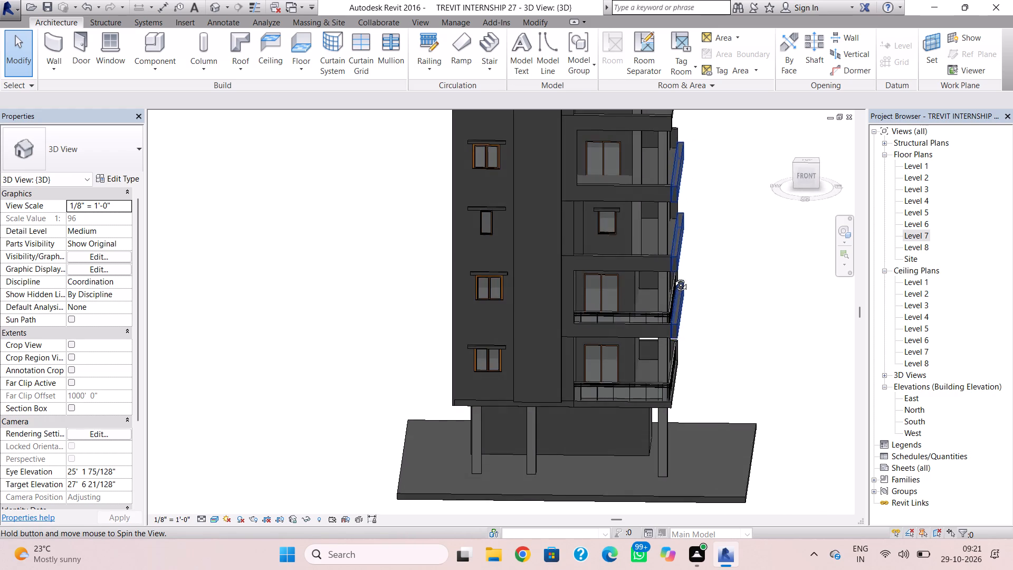
right_click_drag(673, 277, 672, 271, "shift")
scroll(674, 262, "down", 1)
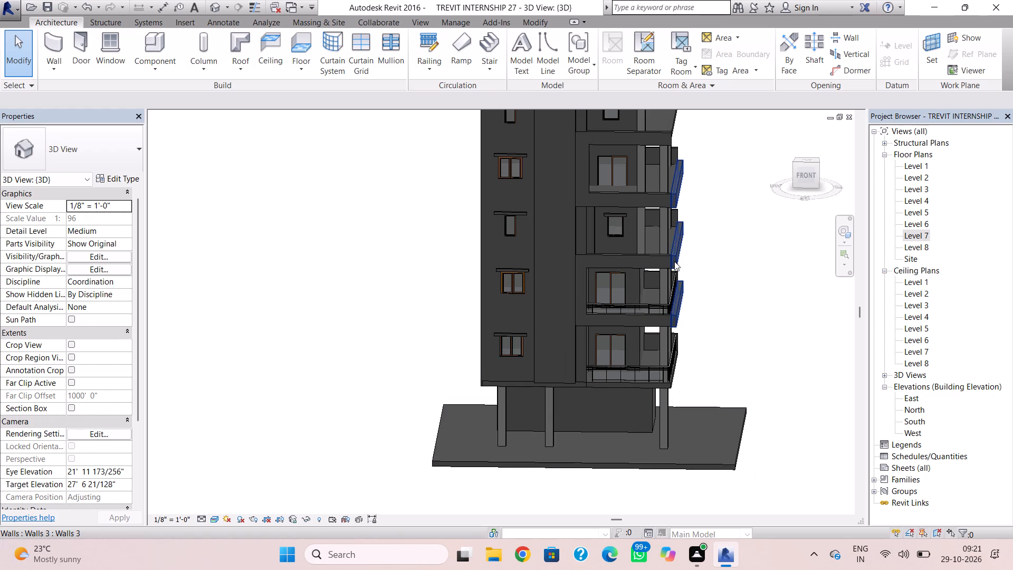
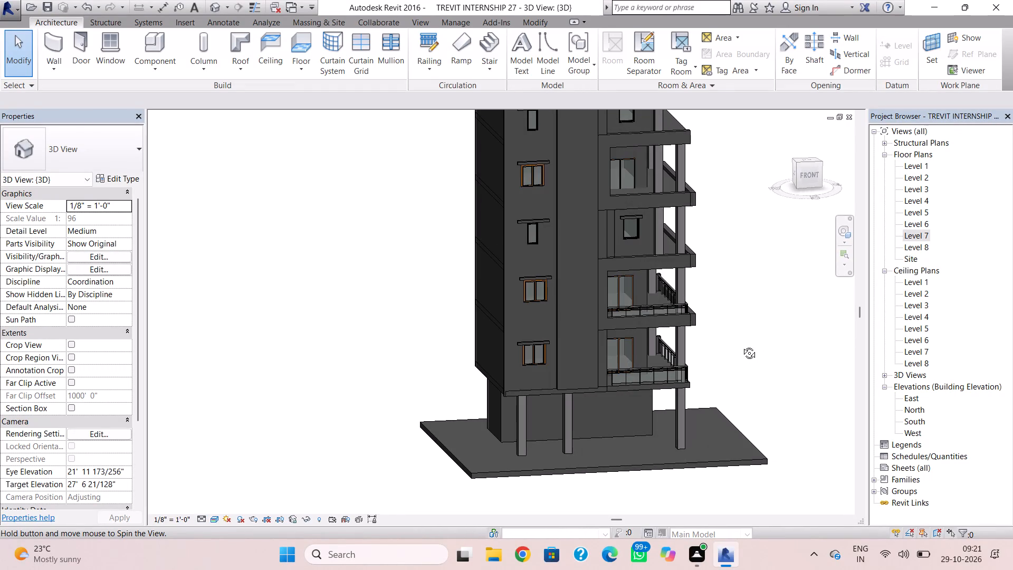
Print the 3D view of the building with Microsoft Print to PDF, saving it on the Desktop as REVIT INTERNSHIP 27.
scroll(731, 332, "down", 1)
middle_click_drag(729, 356, 705, 429)
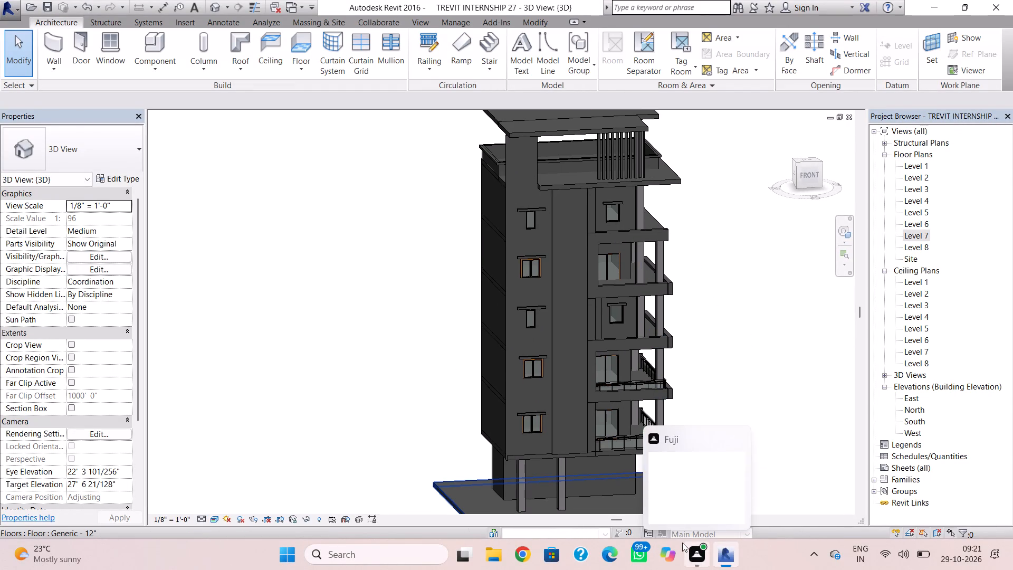
key("ctrl+p")
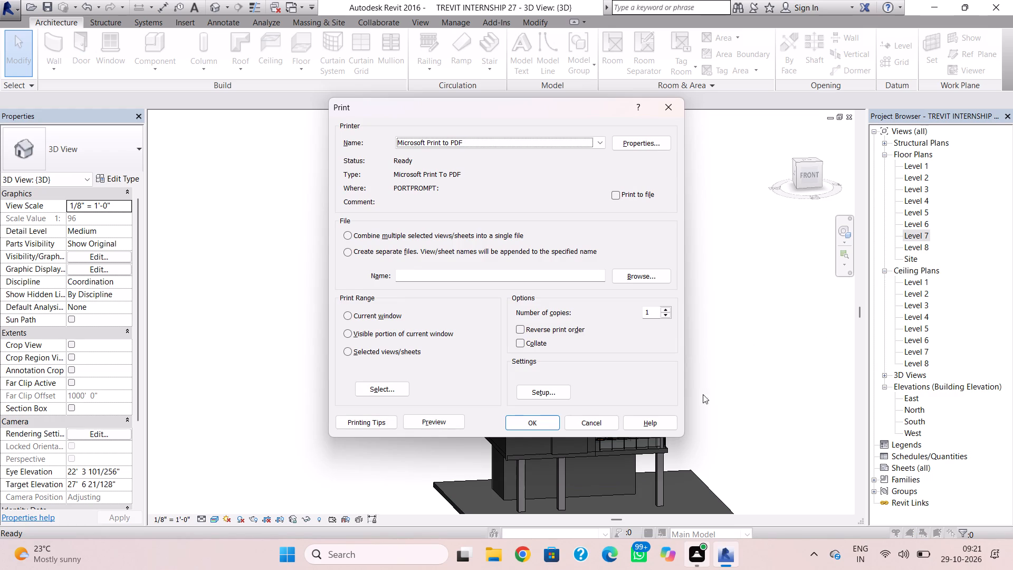
left_click(545, 421)
left_click(589, 303)
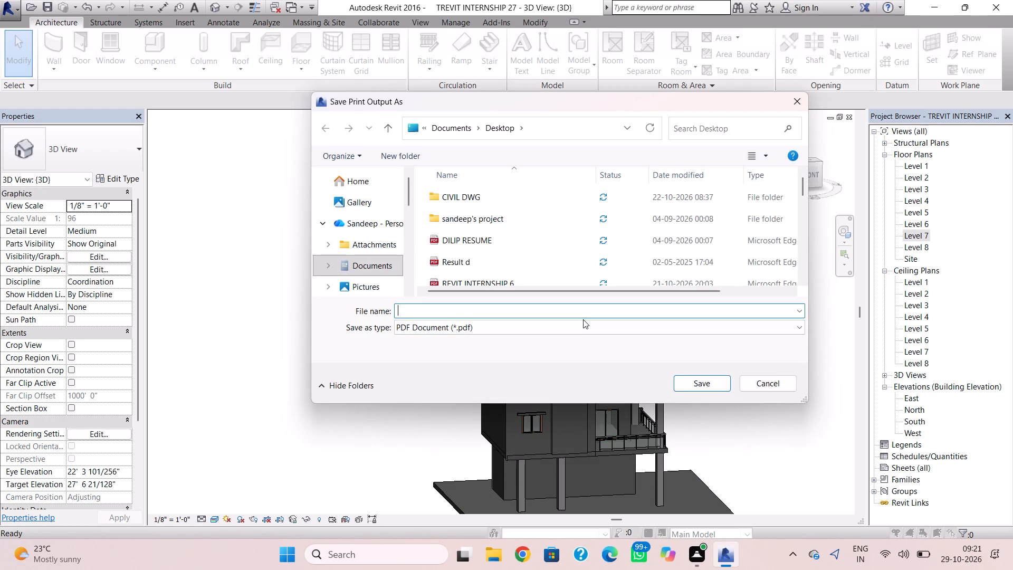
type("REVIT INTERNSHIP")
key("space")
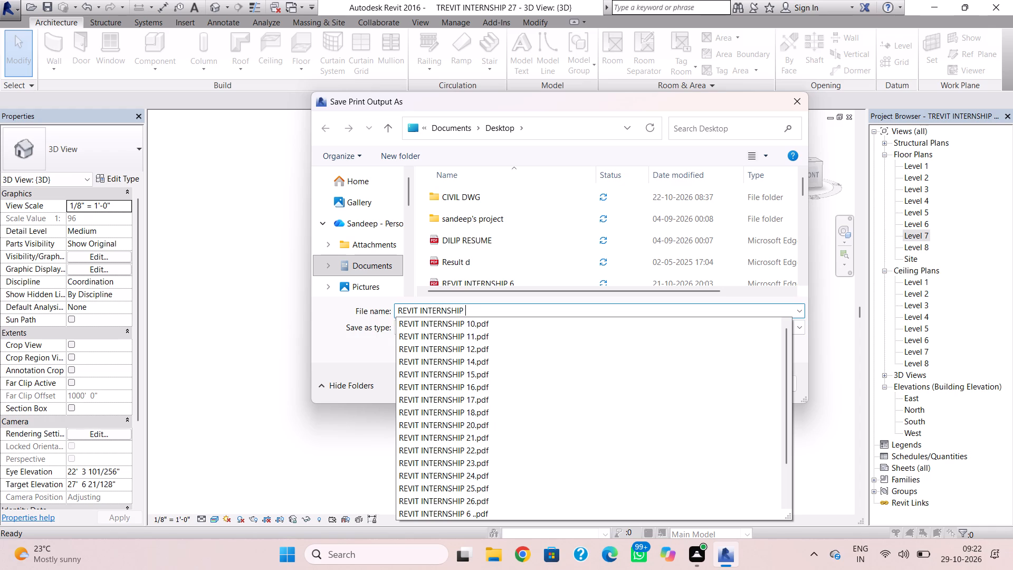
type("27")
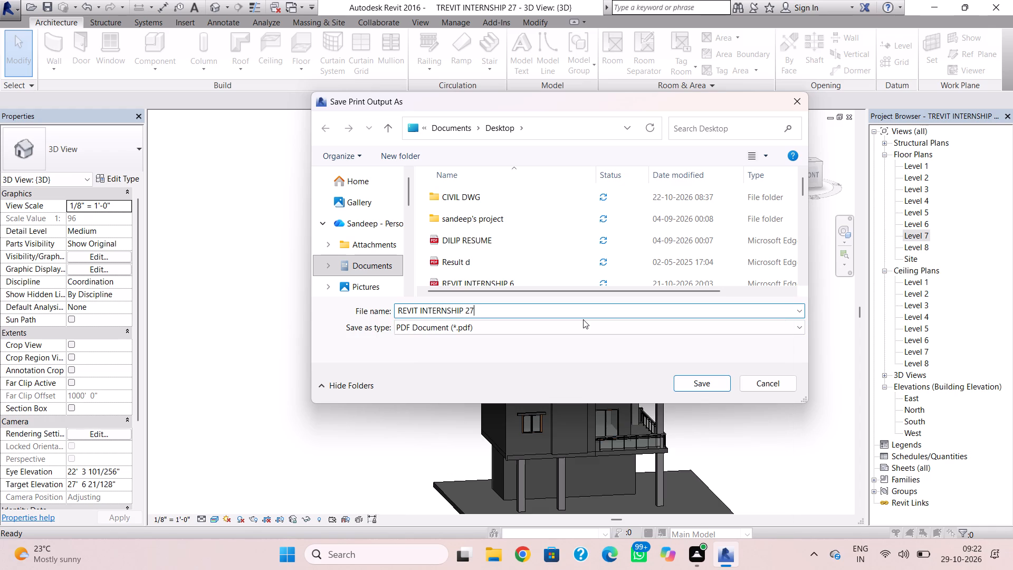
left_click(714, 377)
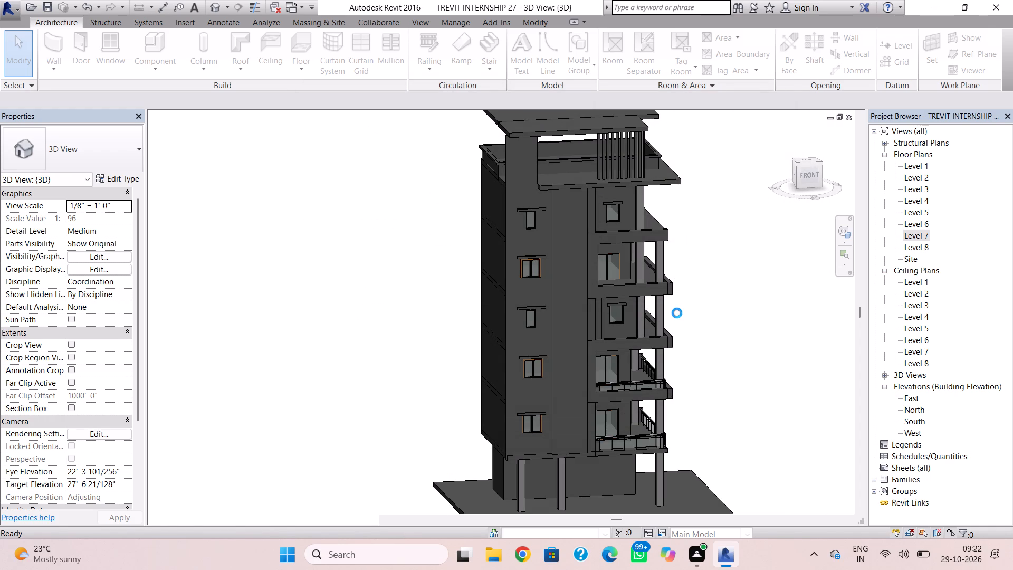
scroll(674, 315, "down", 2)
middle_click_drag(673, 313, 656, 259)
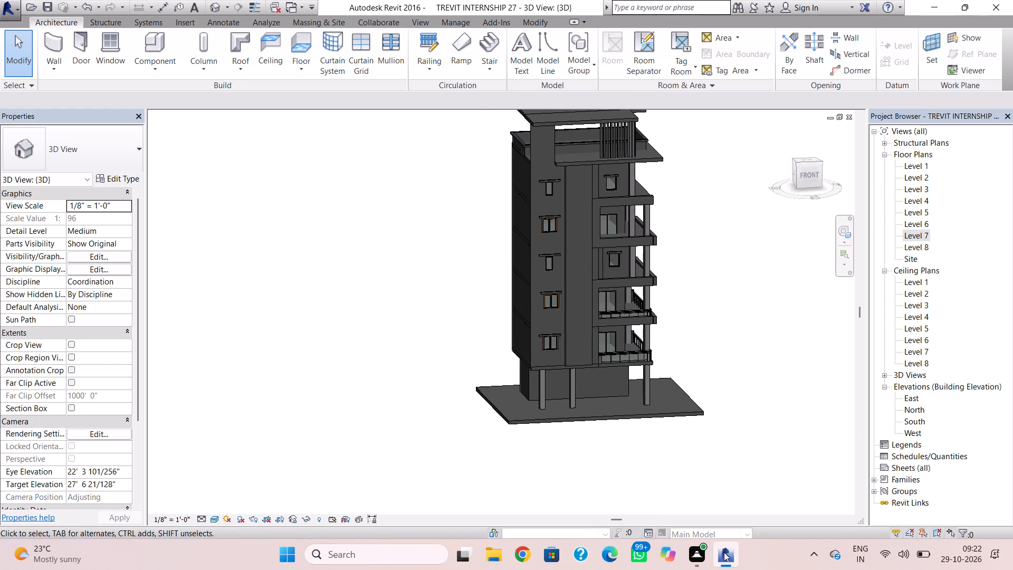